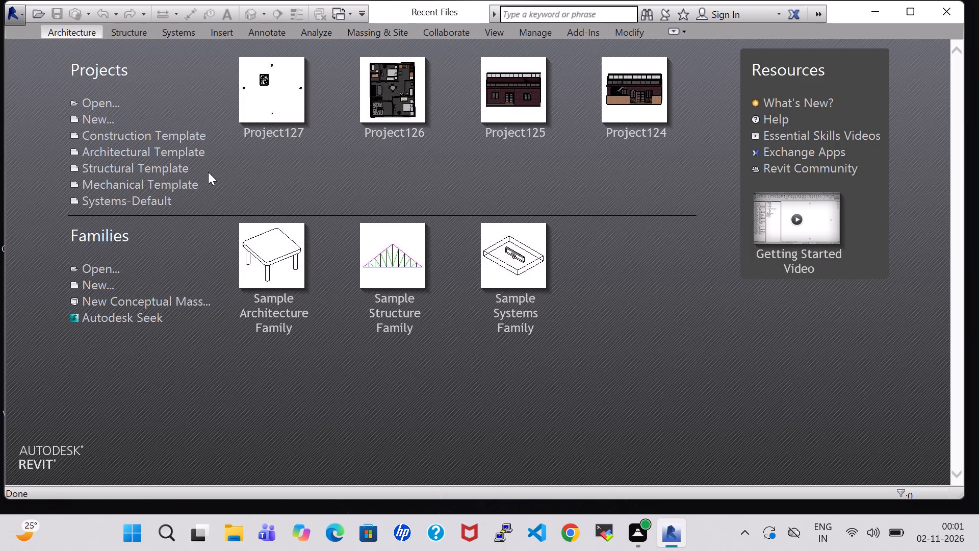
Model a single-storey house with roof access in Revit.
Create a new project from the Architectural Template.
{"action": "left_click", "coordinate": [96, 119]}
{"action": "left_click", "coordinate": [474, 227]}
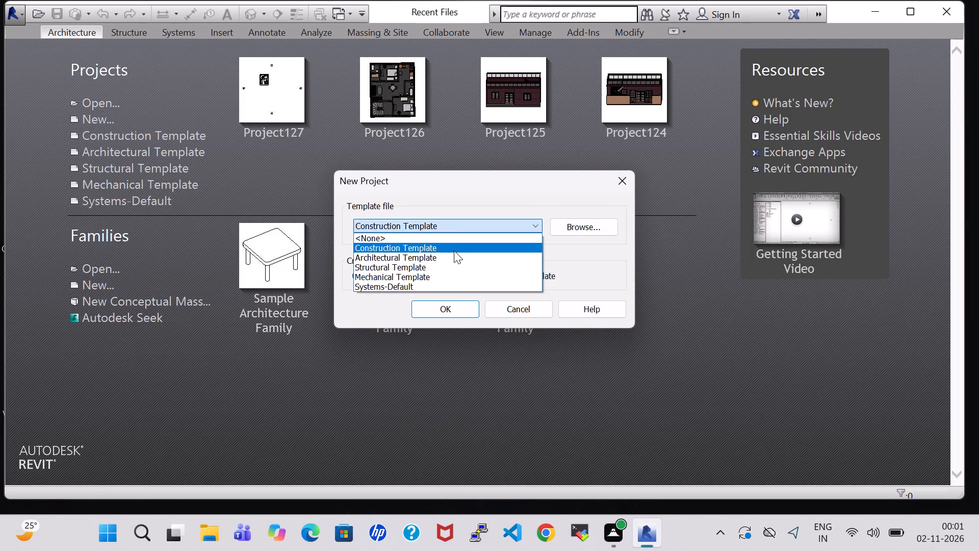
{"action": "left_click", "coordinate": [451, 256]}
{"action": "left_click", "coordinate": [445, 303]}
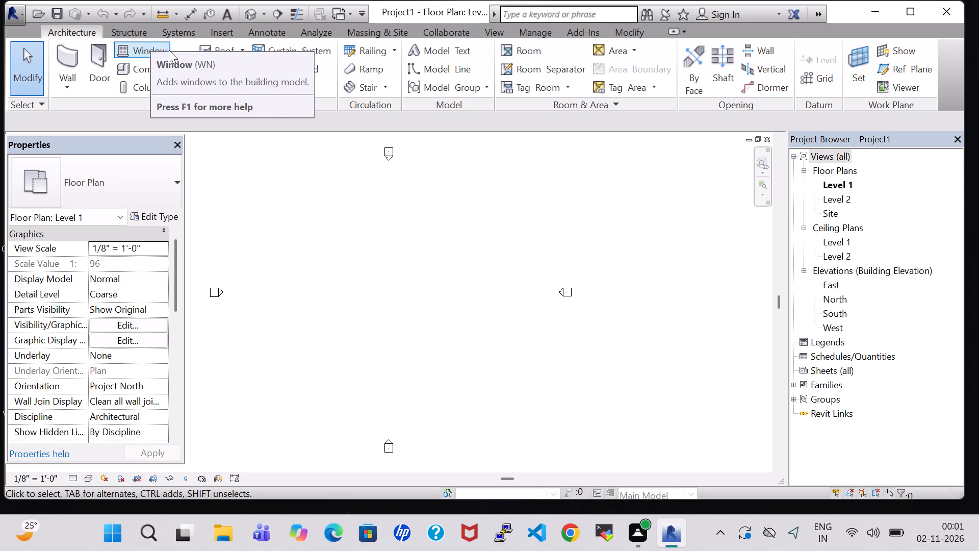
Draw a closed rectangle of exterior Generic - 8" walls on Level 1, 28' wide by 42' long, with an unconnected height of 10'.
{"action": "left_click", "coordinate": [63, 53]}
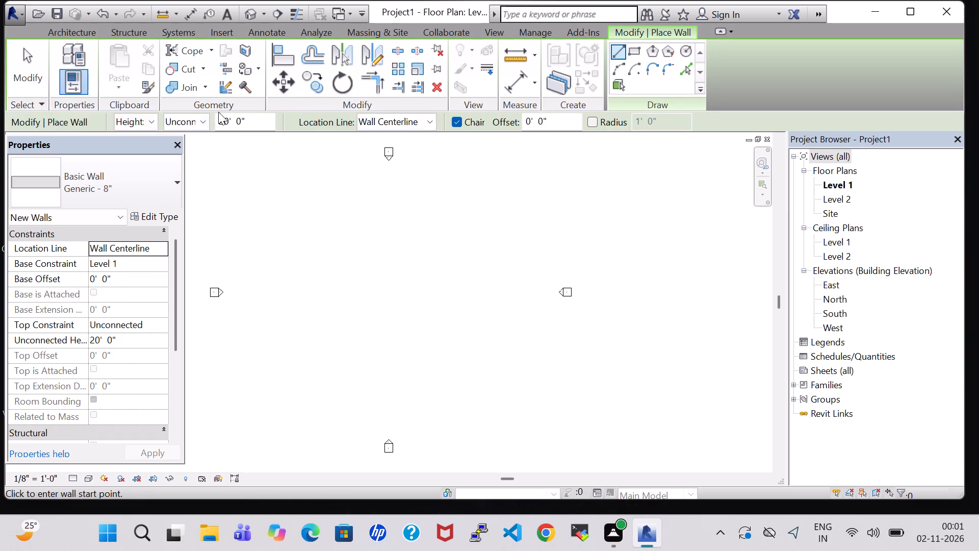
{"action": "double_click", "coordinate": [221, 123]}
{"action": "left_click", "coordinate": [221, 123]}
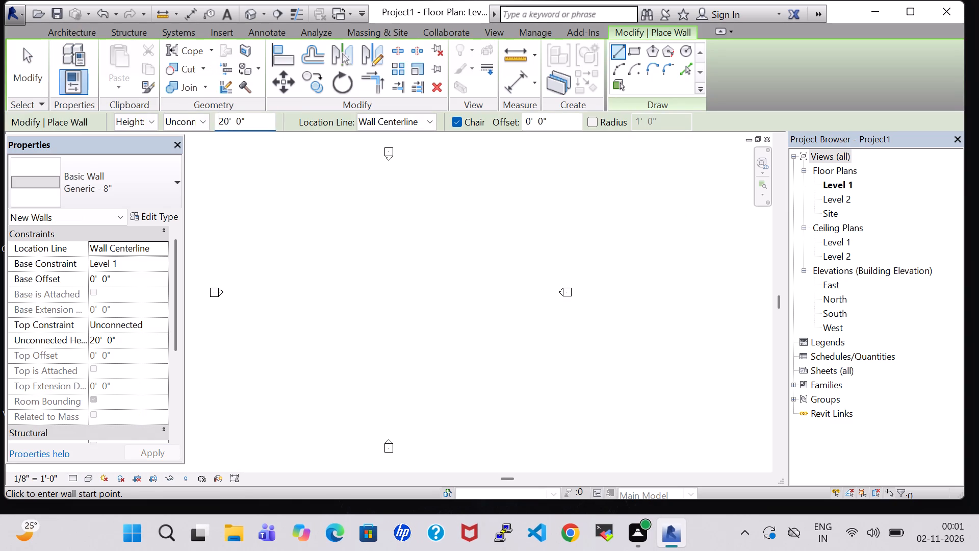
{"action": "left_click", "coordinate": [225, 124]}
{"action": "key", "text": "BackSpace"}
{"action": "key", "text": "1"}
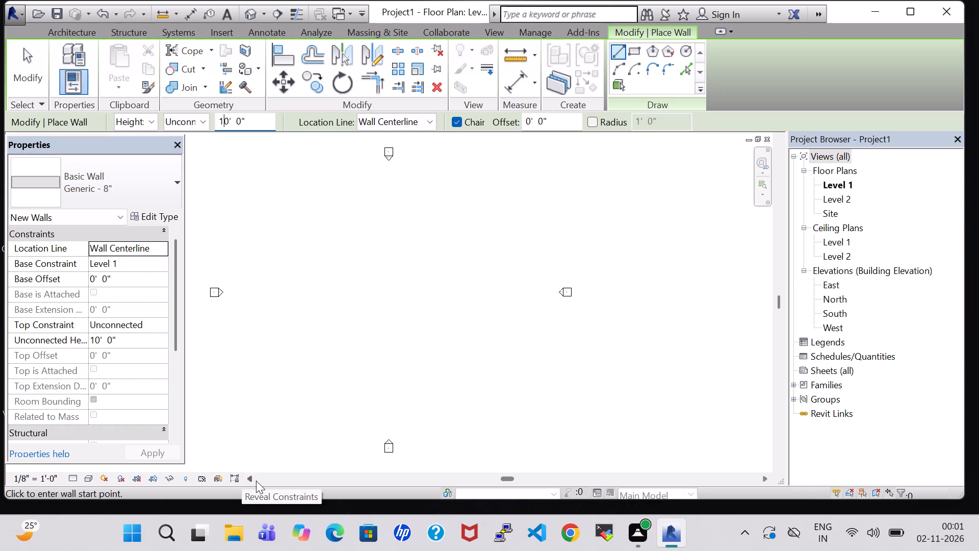
{"action": "left_click", "coordinate": [256, 481]}
{"action": "left_click", "coordinate": [401, 215]}
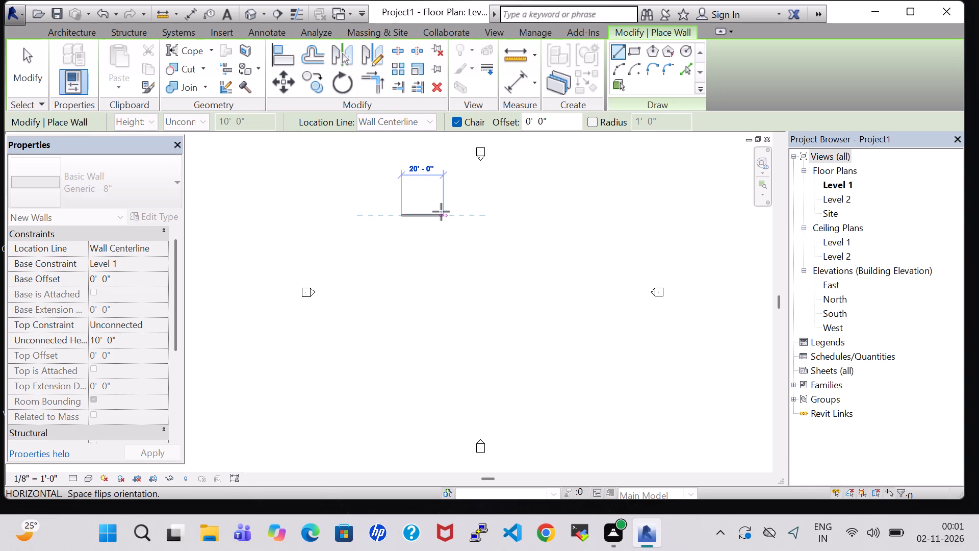
{"action": "type", "text": "28"}
{"action": "key", "text": "Return"}
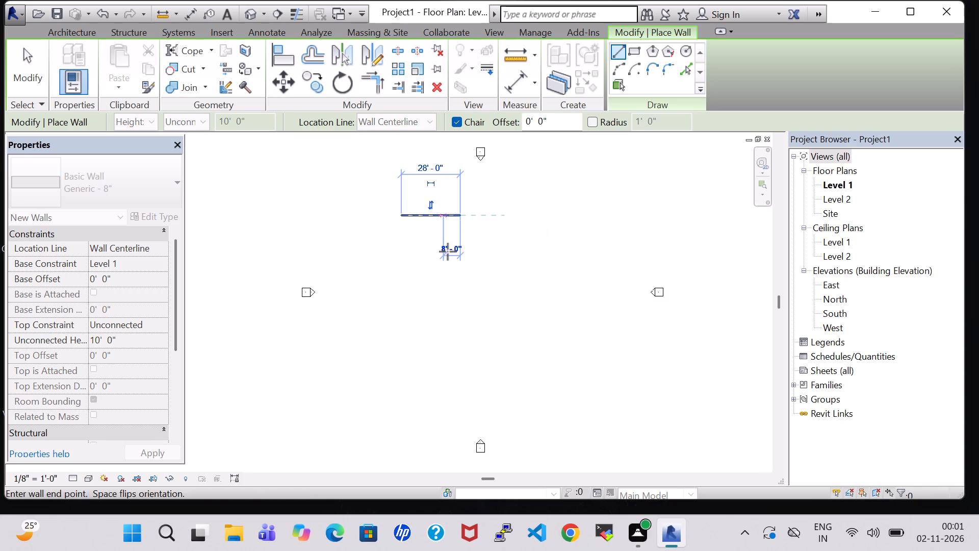
{"action": "type", "text": "42"}
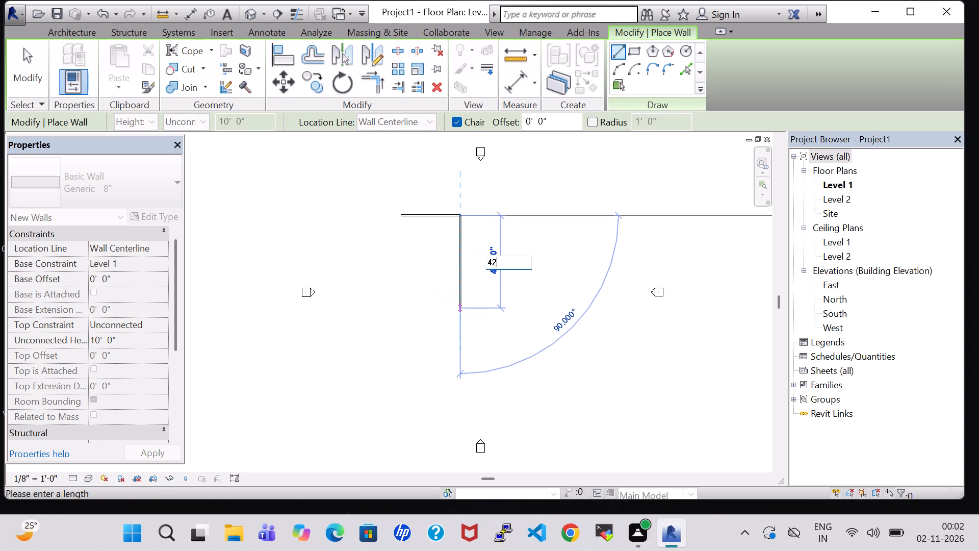
{"action": "key", "text": "Return"}
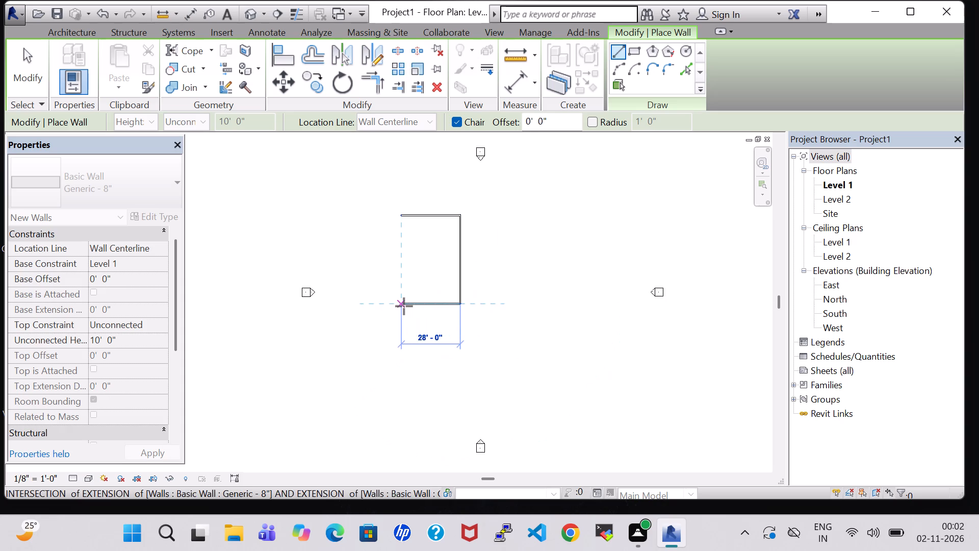
{"action": "left_click", "coordinate": [404, 306]}
{"action": "left_click", "coordinate": [404, 216]}
{"action": "scroll", "coordinate": [405, 225], "scroll_direction": "up", "scroll_amount": 10}
{"action": "key", "text": "Escape"}
{"action": "key", "text": "Escape"}
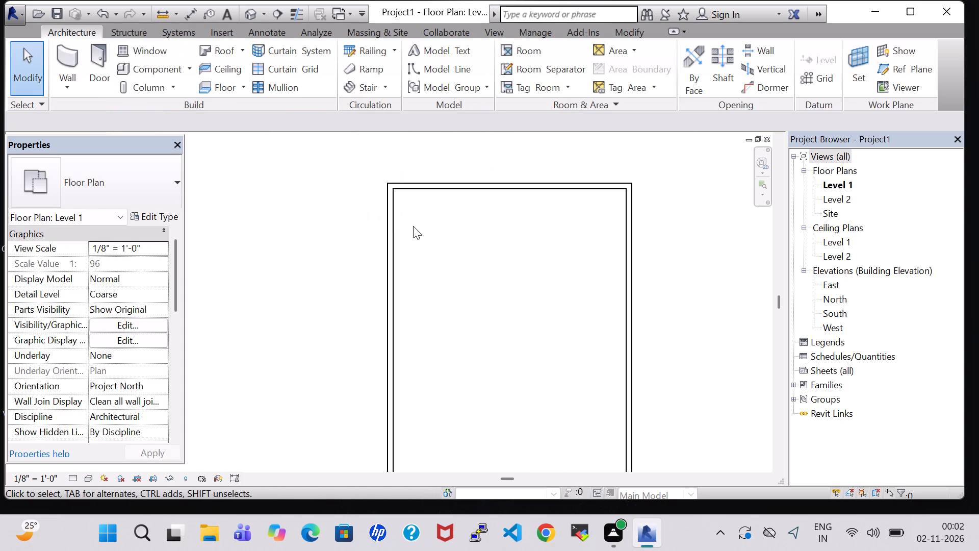
Set the structure layer thickness of the exterior walls' Generic - 8" type to 9".
{"action": "scroll", "coordinate": [477, 185], "scroll_direction": "down", "scroll_amount": 5}
{"action": "middle_click", "coordinate": [474, 211]}
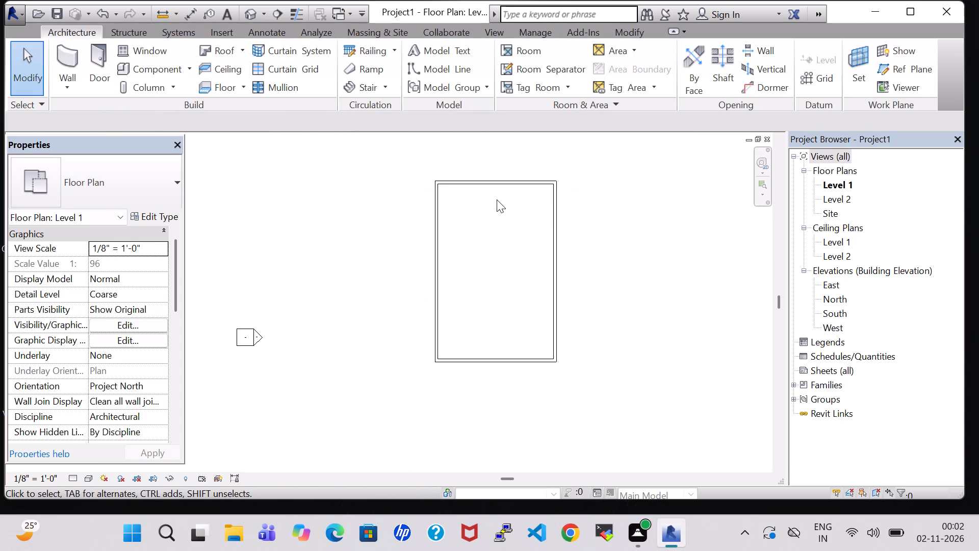
{"action": "scroll", "coordinate": [497, 199], "scroll_direction": "down", "scroll_amount": 1}
{"action": "scroll", "coordinate": [497, 199], "scroll_direction": "up", "scroll_amount": 3}
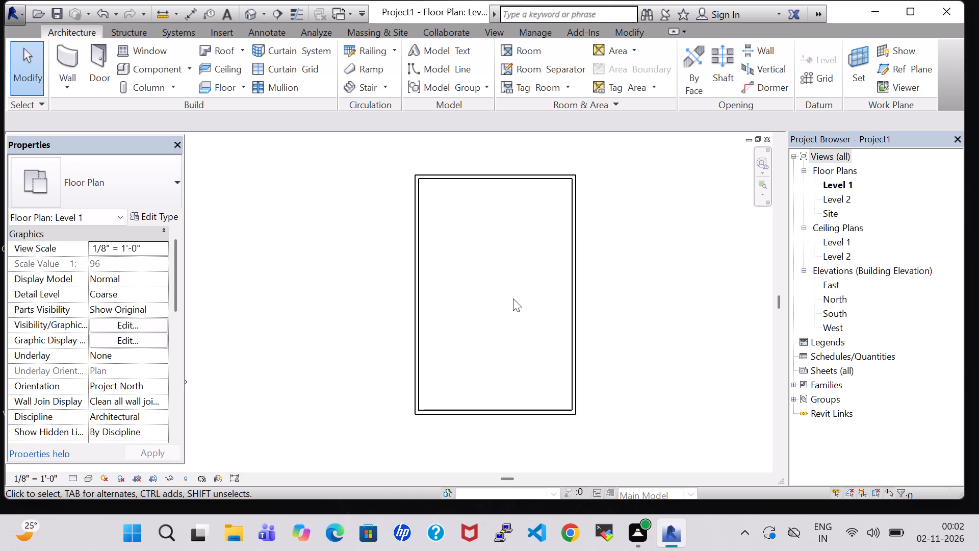
{"action": "scroll", "coordinate": [513, 298], "scroll_direction": "up", "scroll_amount": 1}
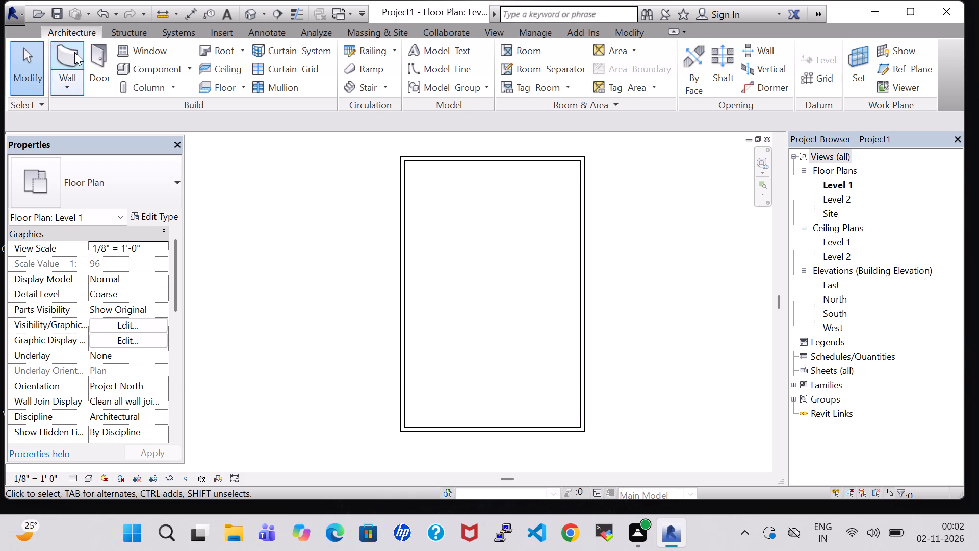
{"action": "left_click", "coordinate": [74, 52]}
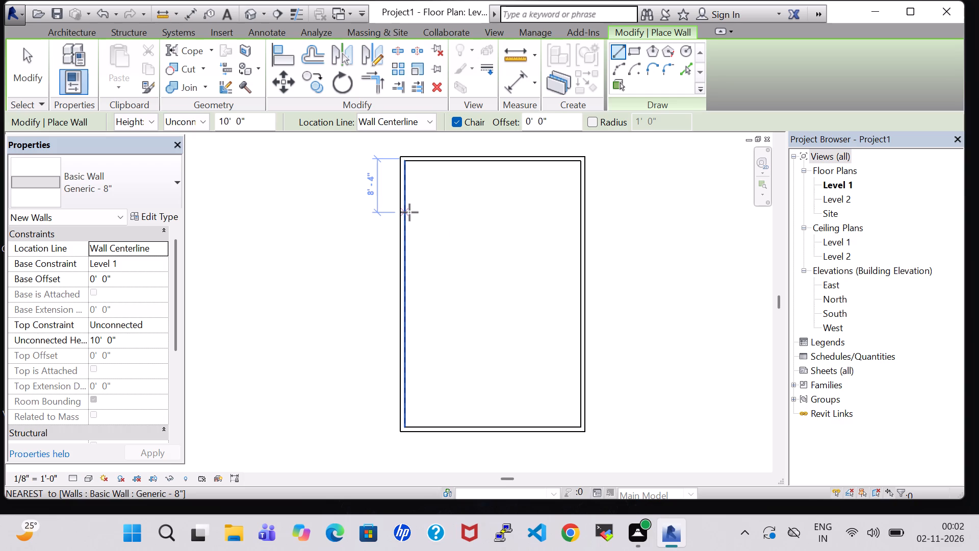
{"action": "key", "text": "Escape"}
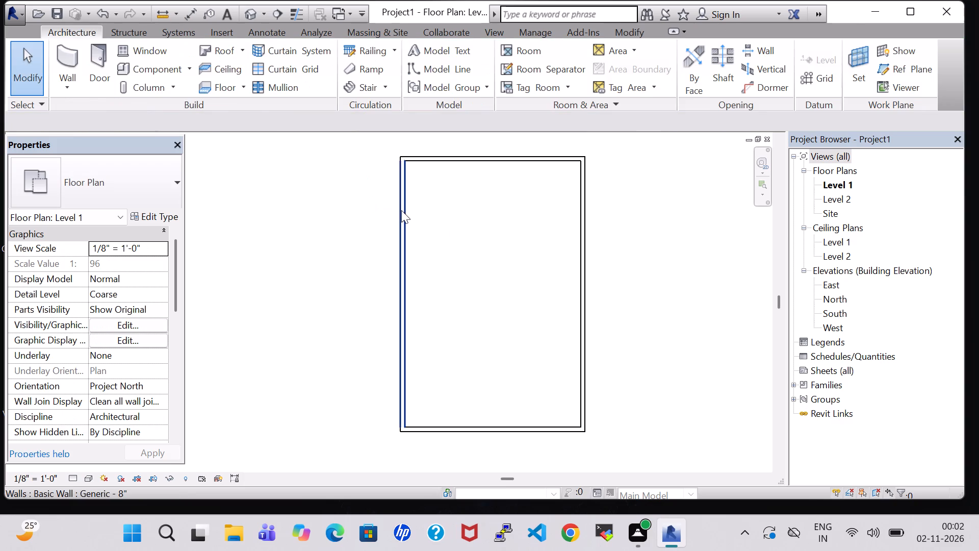
{"action": "left_click", "coordinate": [400, 210]}
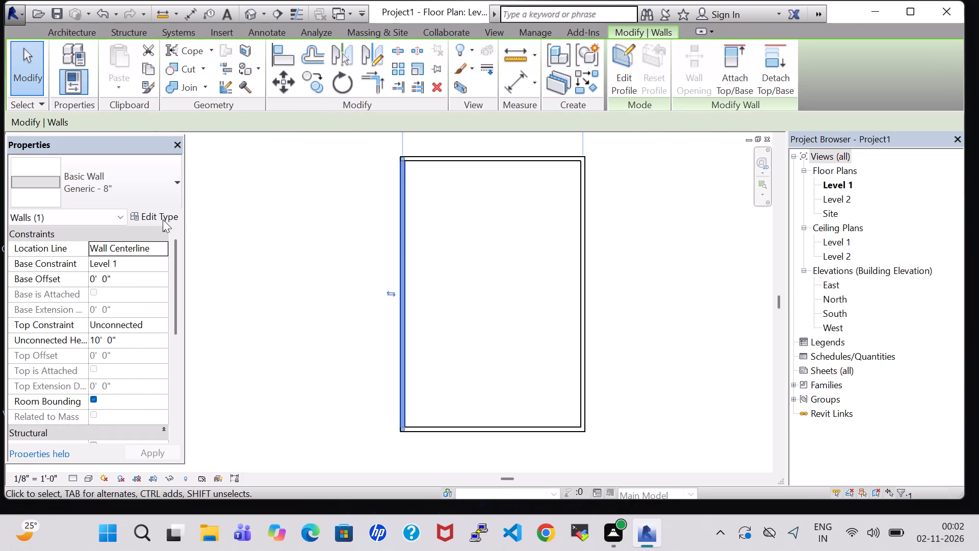
{"action": "double_click", "coordinate": [161, 219]}
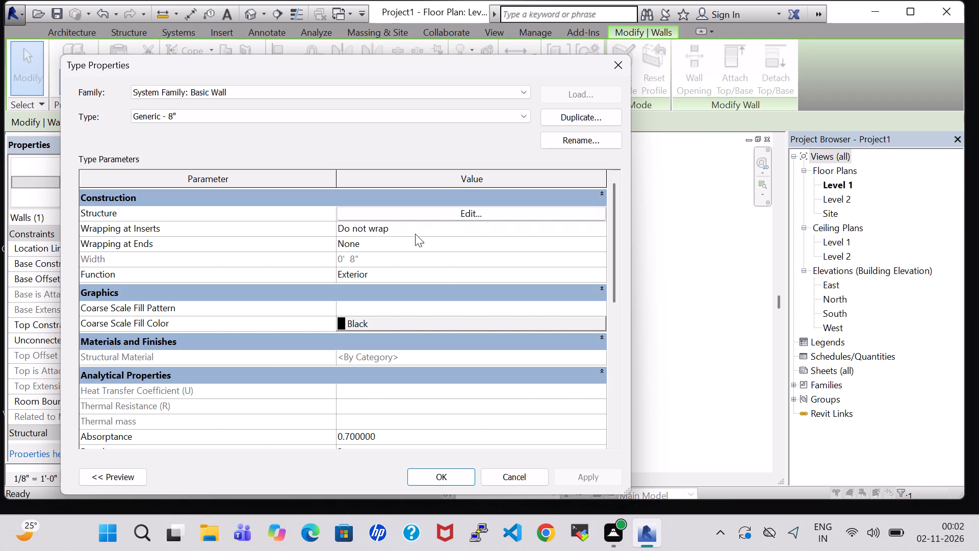
{"action": "left_click", "coordinate": [458, 210]}
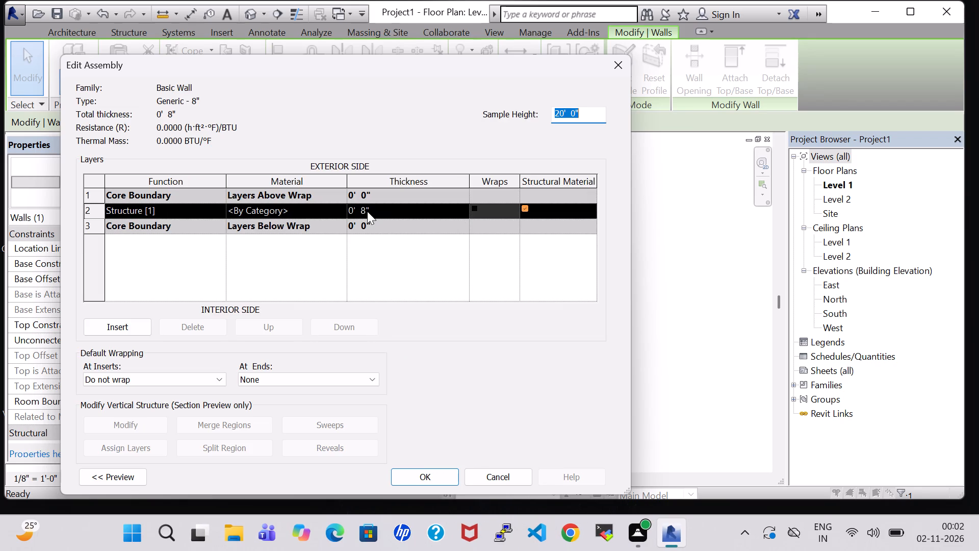
{"action": "left_click", "coordinate": [364, 211]}
{"action": "left_click", "coordinate": [366, 211]}
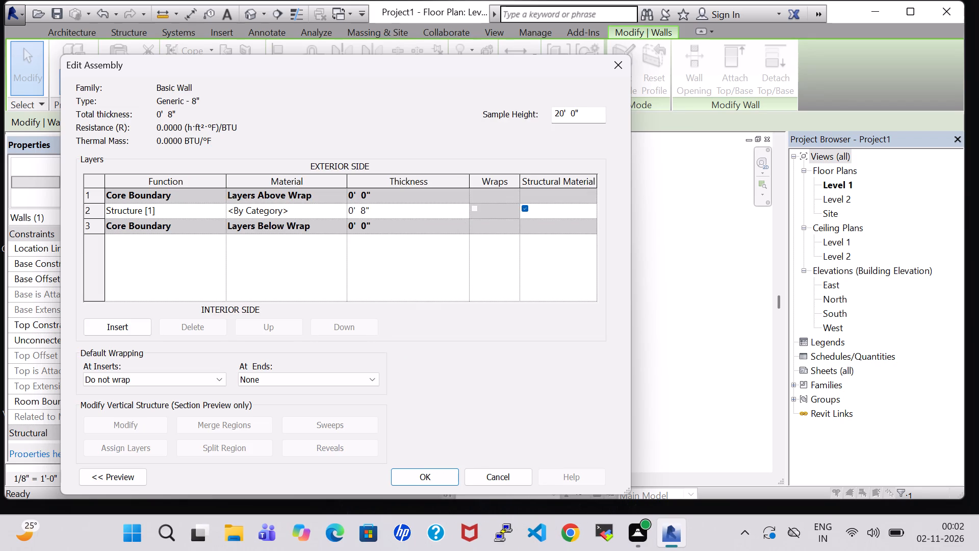
{"action": "key", "text": "BackSpace"}
{"action": "key", "text": "9"}
{"action": "key", "text": "Return"}
{"action": "left_click", "coordinate": [440, 474]}
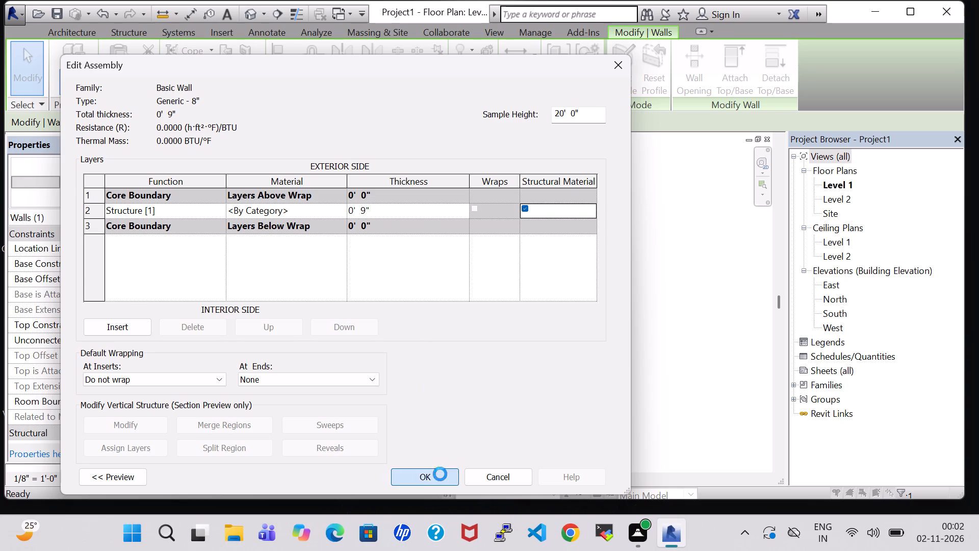
{"action": "left_click", "coordinate": [421, 475]}
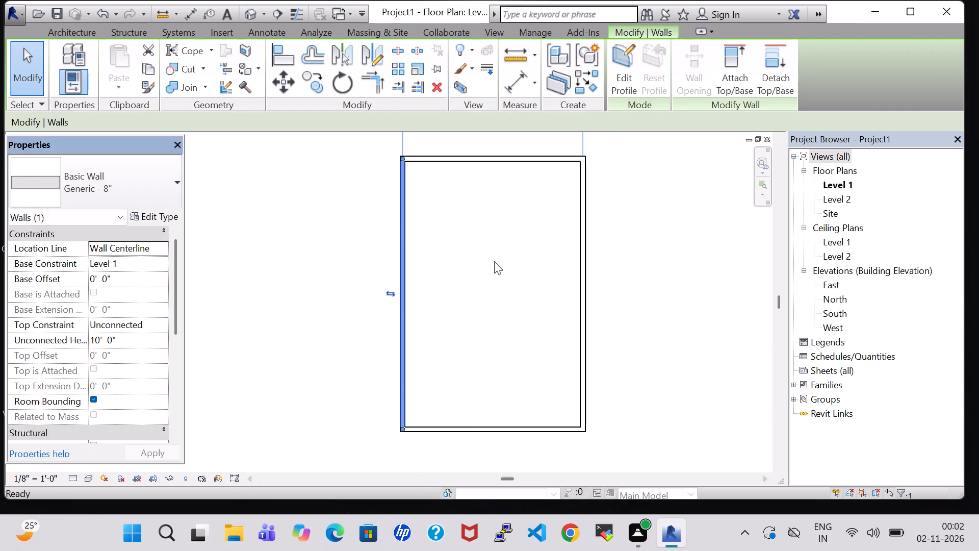
{"action": "left_click", "coordinate": [472, 255]}
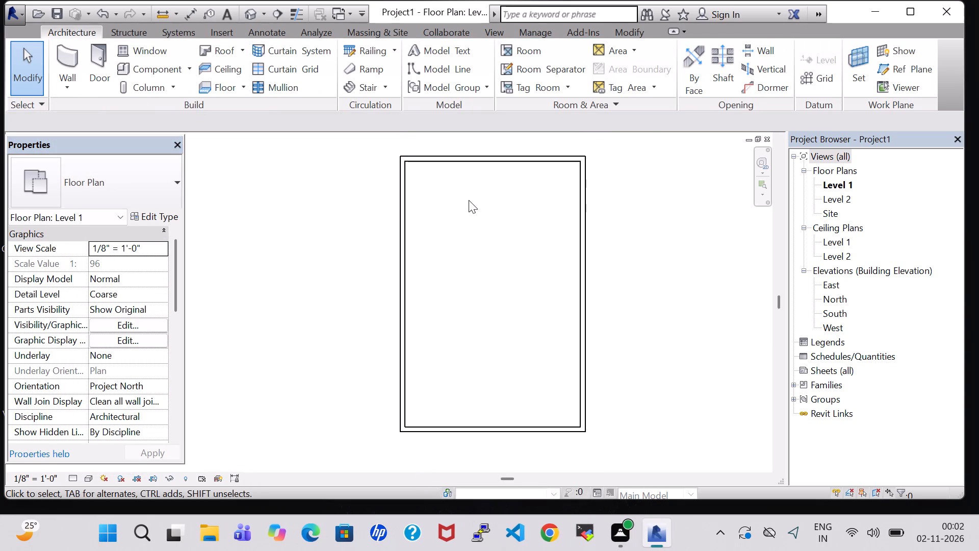
Draw an 11' partition wall running south from the north exterior wall, starting 13'2" from the west wall.
{"action": "left_click", "coordinate": [68, 57]}
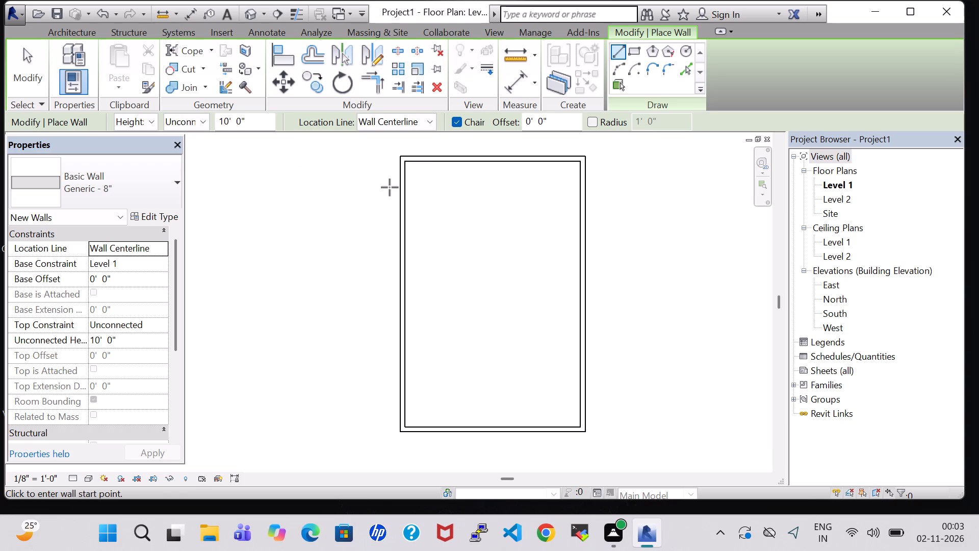
{"action": "middle_click", "coordinate": [441, 166]}
{"action": "scroll", "coordinate": [472, 187], "scroll_direction": "up", "scroll_amount": 1}
{"action": "middle_click_drag", "start_coordinate": [472, 187], "coordinate": [474, 202]}
{"action": "scroll", "coordinate": [477, 283], "scroll_direction": "down", "scroll_amount": 4}
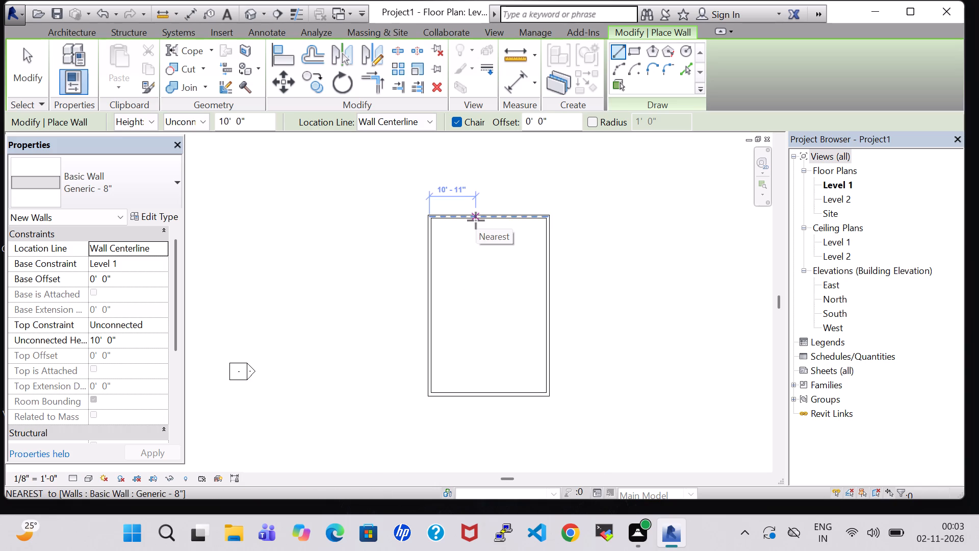
{"action": "type", "text": "13"}
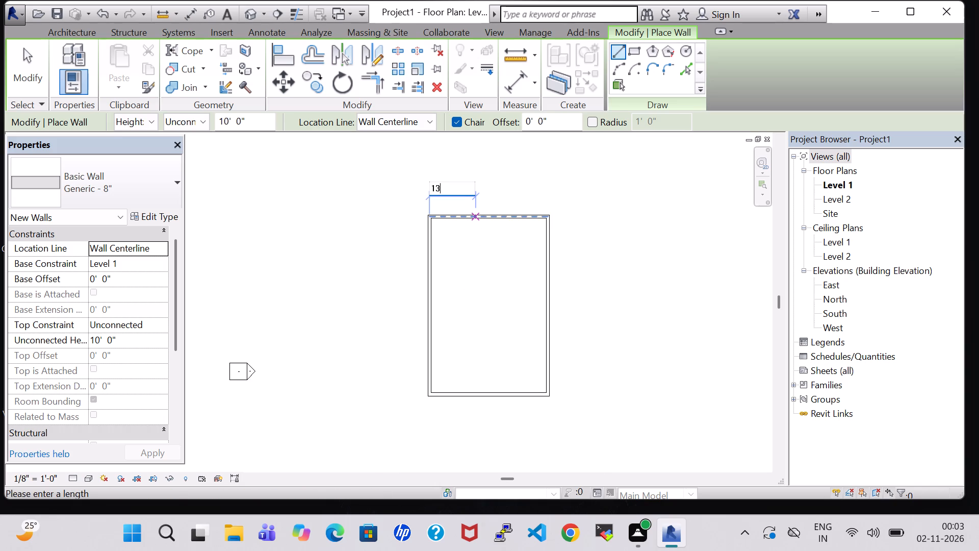
{"action": "key", "text": "apostrophe"}
{"action": "key", "text": "2"}
{"action": "key", "text": "shift+quotedbl"}
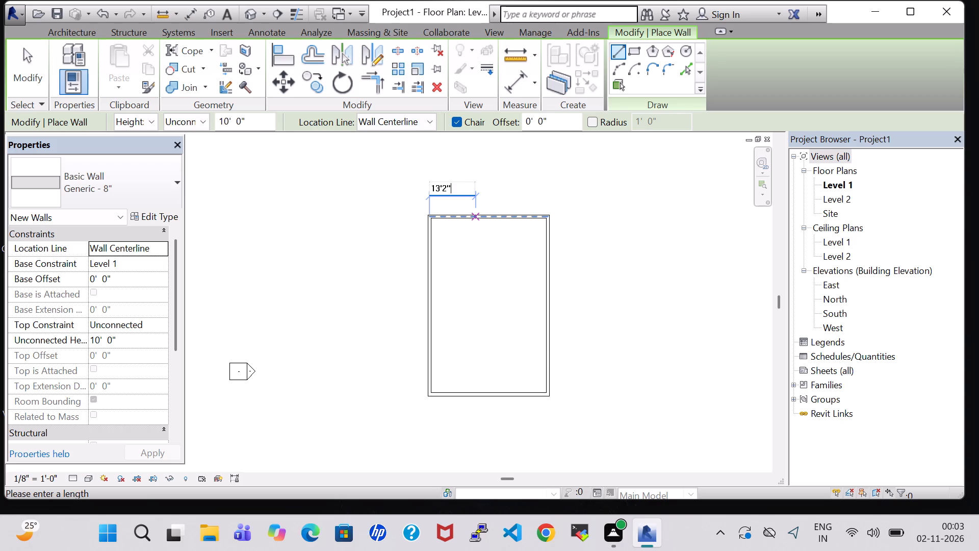
{"action": "key", "text": "Return"}
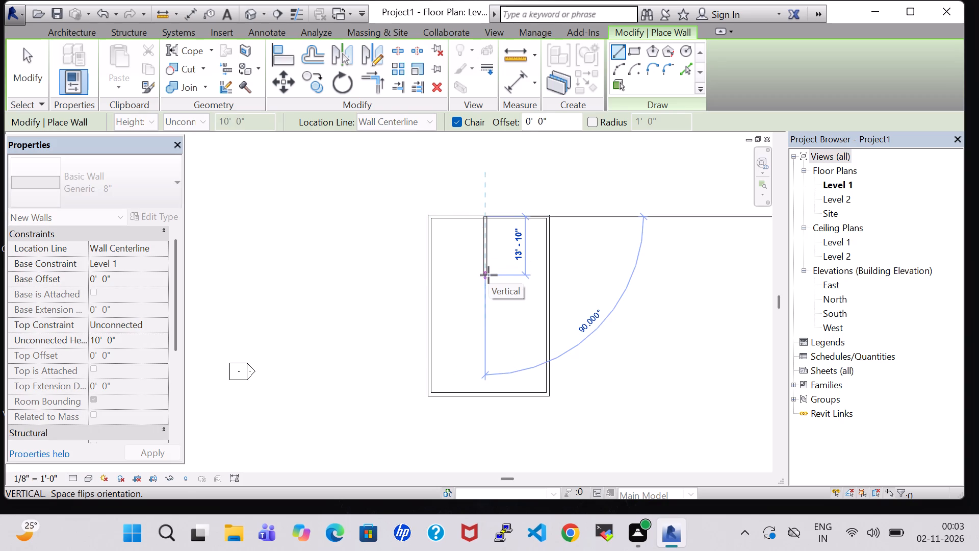
{"action": "type", "text": "11"}
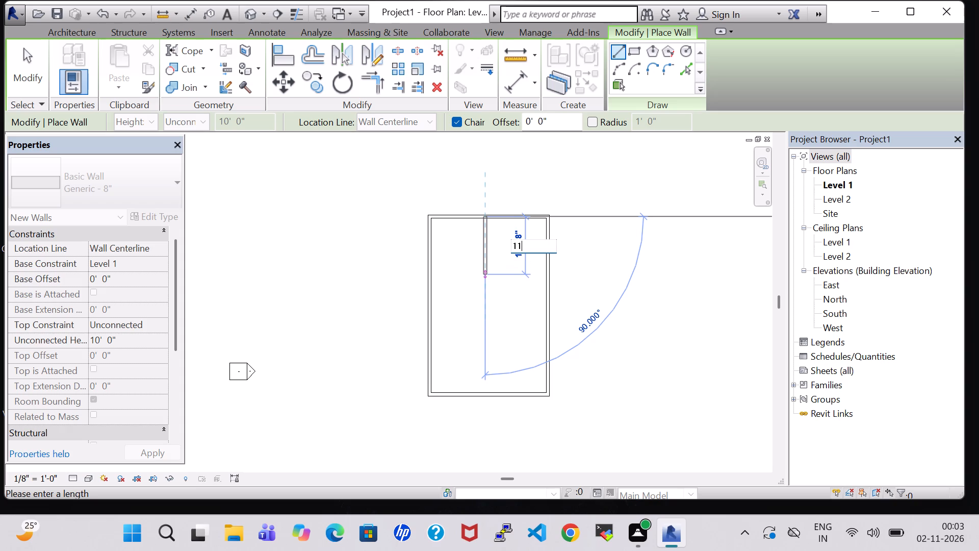
{"action": "key", "text": "apostrophe"}
{"action": "key", "text": "Return"}
Draw horizontal walls from the partition's south end to the west and east exterior walls, enclosing two northern rooms.
{"action": "left_click", "coordinate": [431, 265]}
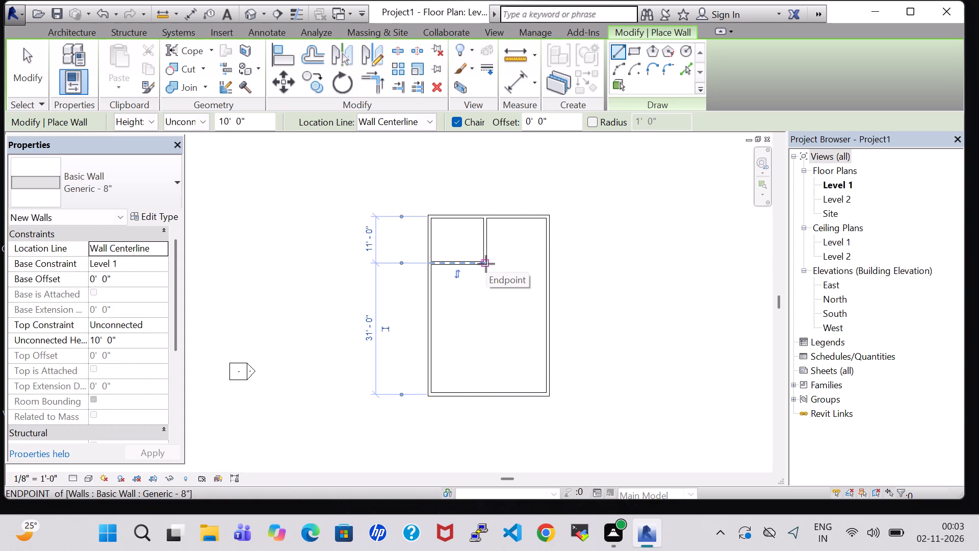
{"action": "left_click", "coordinate": [486, 264]}
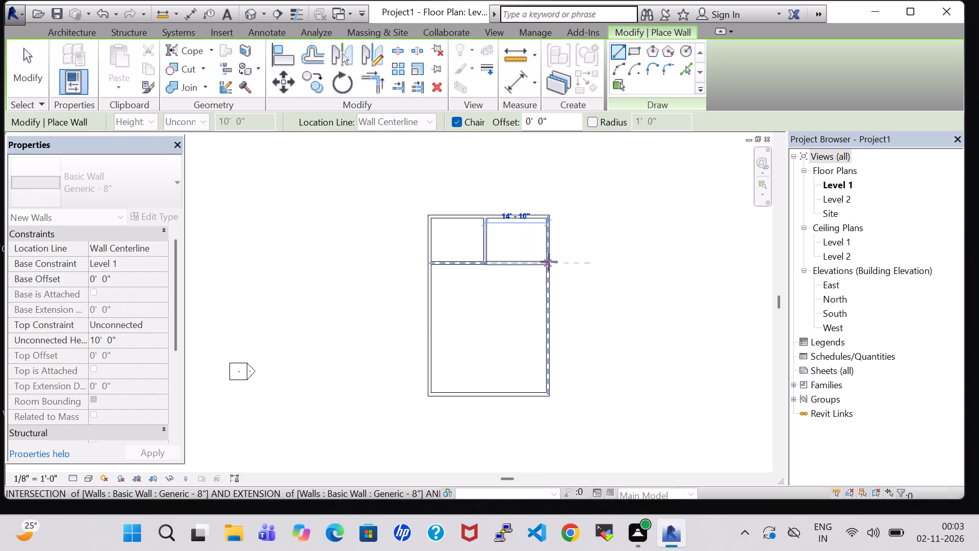
{"action": "left_click", "coordinate": [550, 262]}
{"action": "key", "text": "Escape"}
{"action": "key", "text": "Escape"}
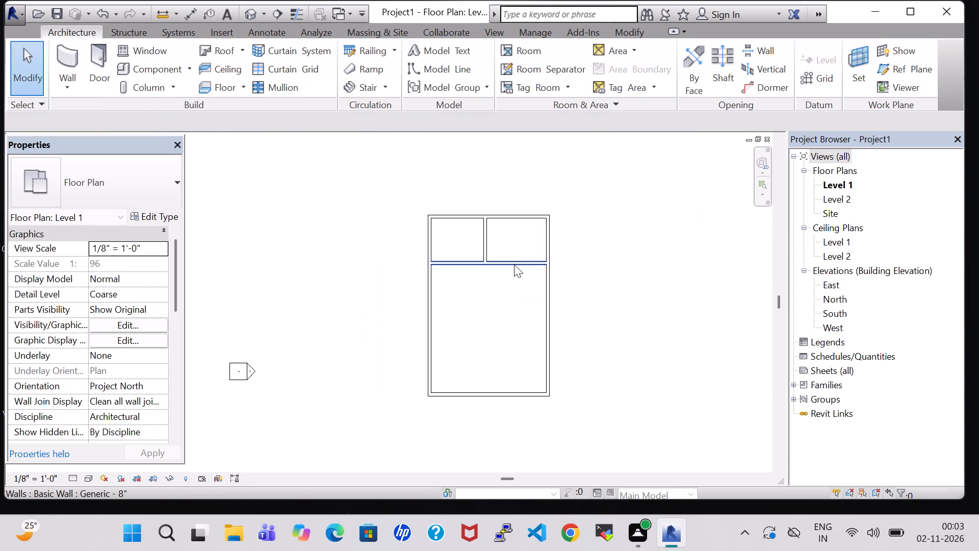
Measure the distance from the northern rooms' dividing partition to the east exterior wall with an aligned dimension.
{"action": "type", "text": "di"}
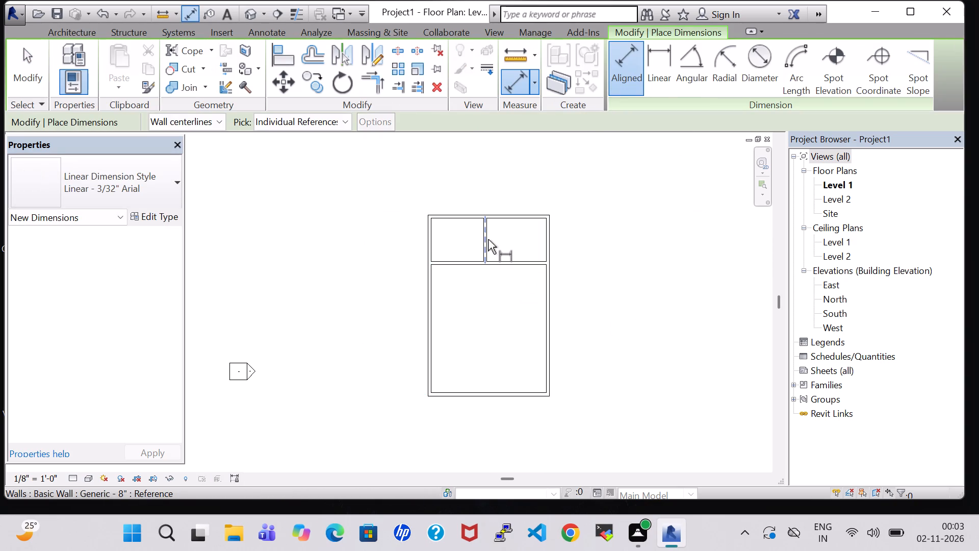
{"action": "double_click", "coordinate": [485, 238]}
{"action": "left_click", "coordinate": [487, 239]}
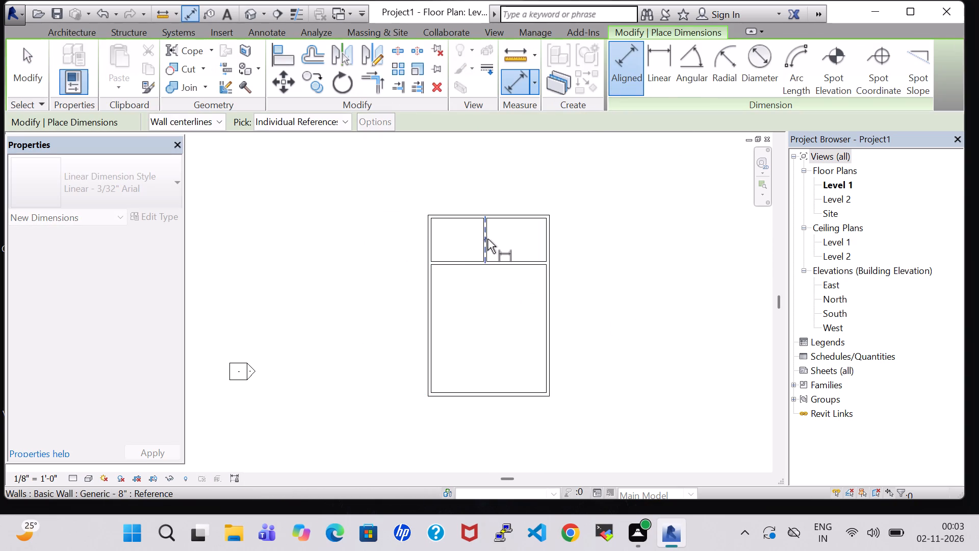
{"action": "double_click", "coordinate": [547, 239]}
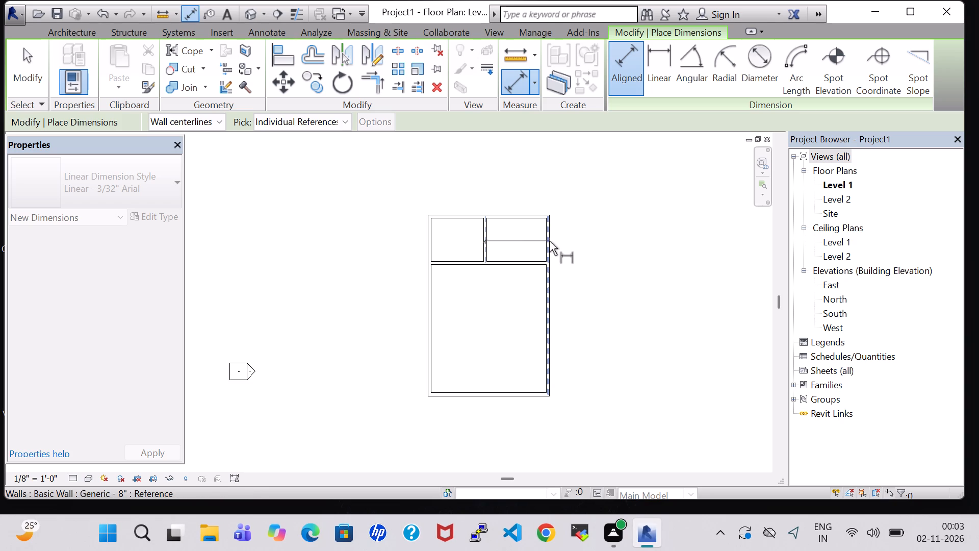
{"action": "left_click", "coordinate": [549, 241]}
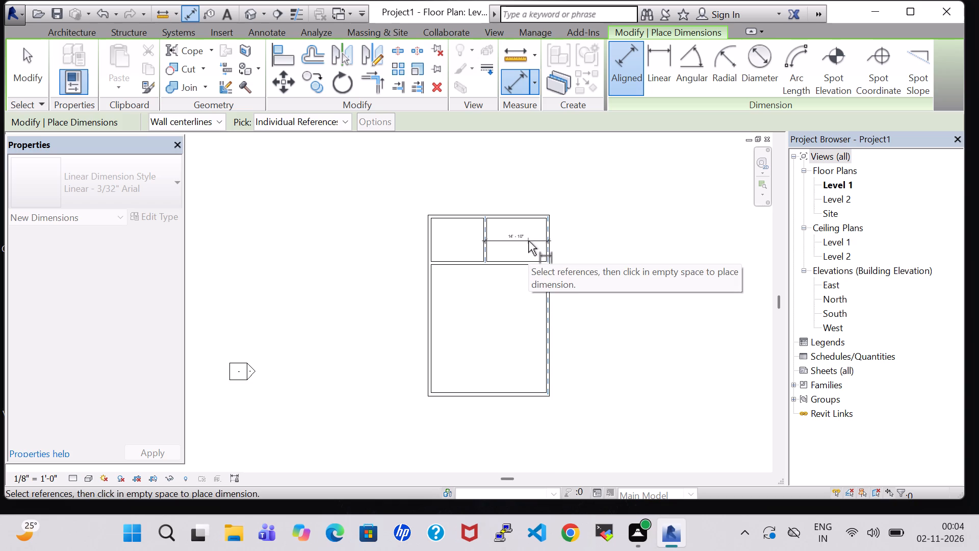
{"action": "key", "text": "Escape"}
{"action": "key", "text": "Escape"}
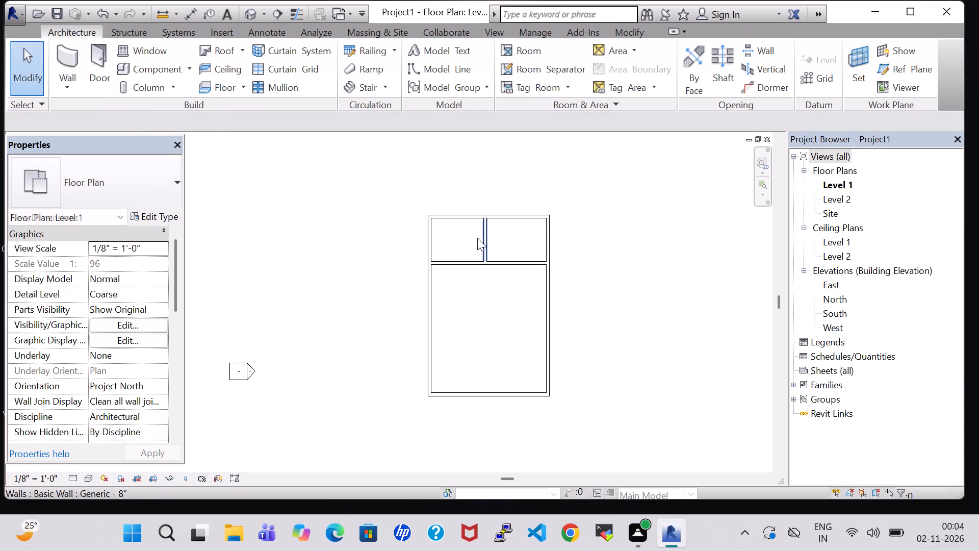
Examine the type properties of the west and east exterior walls.
{"action": "double_click", "coordinate": [430, 236]}
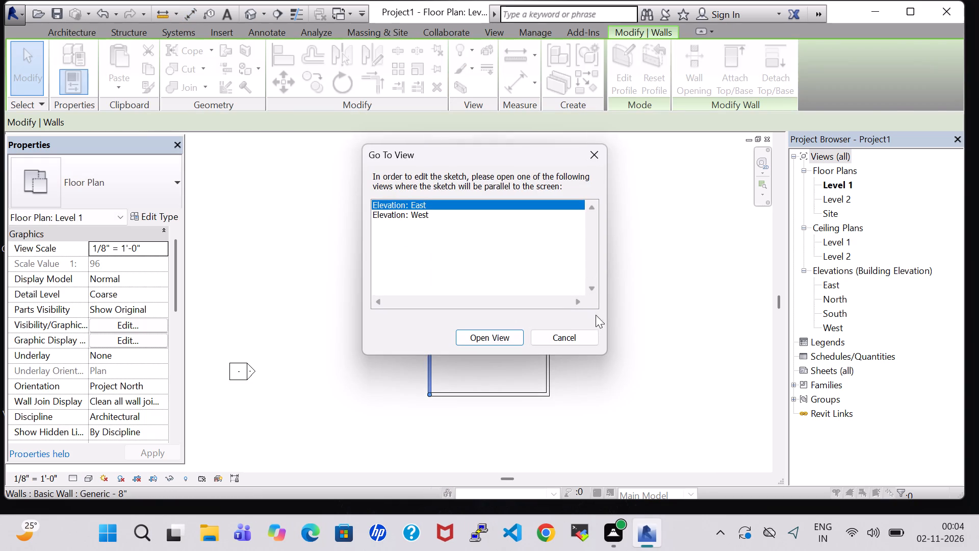
{"action": "double_click", "coordinate": [589, 338]}
{"action": "left_click", "coordinate": [432, 243]}
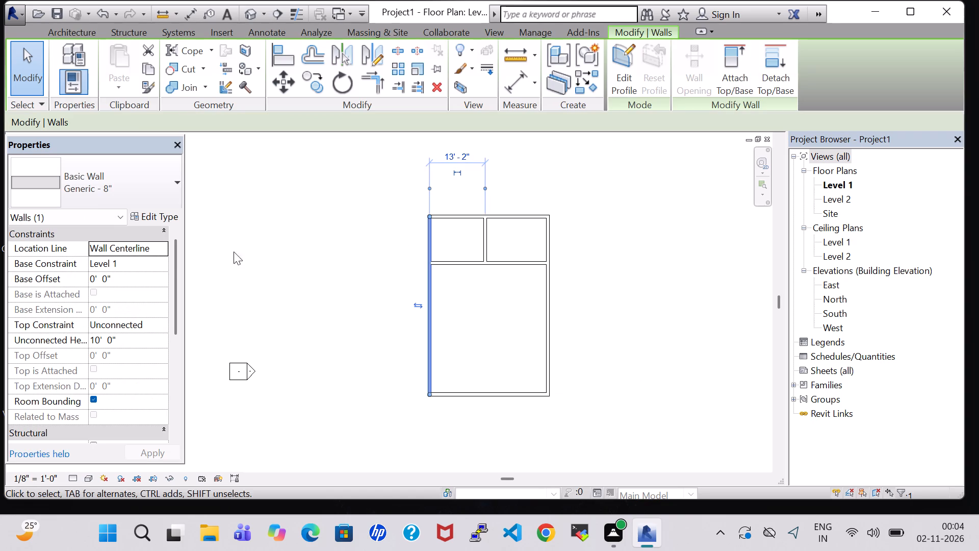
{"action": "left_click", "coordinate": [158, 212]}
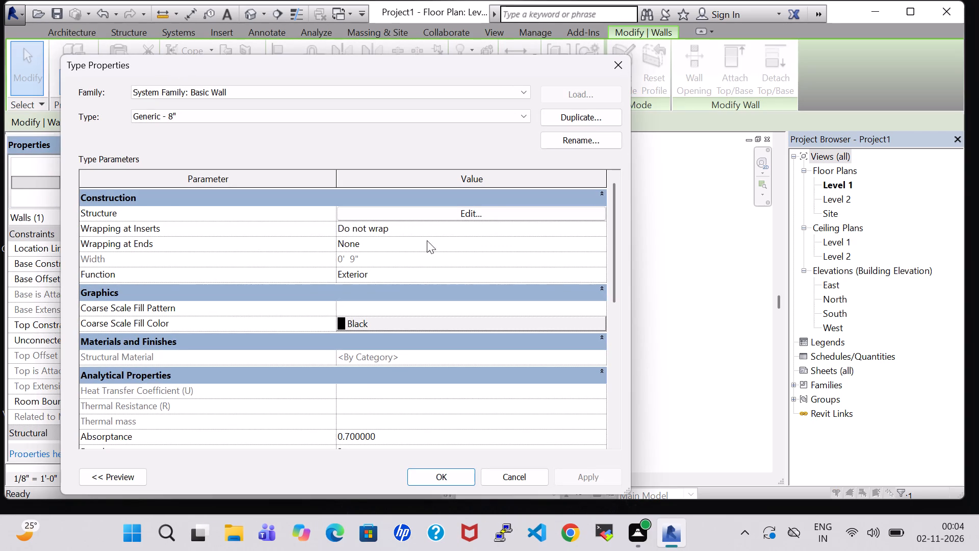
{"action": "left_click", "coordinate": [611, 69]}
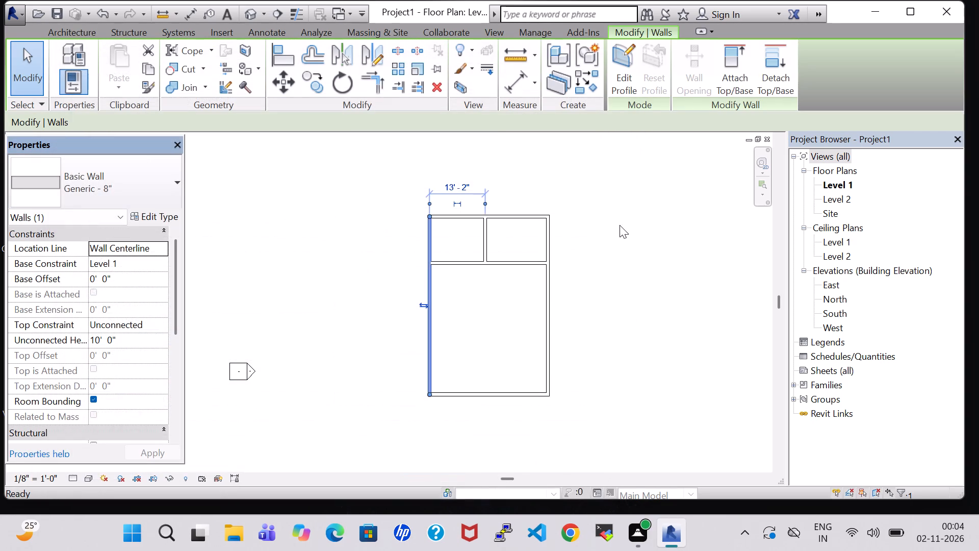
{"action": "left_click", "coordinate": [549, 249]}
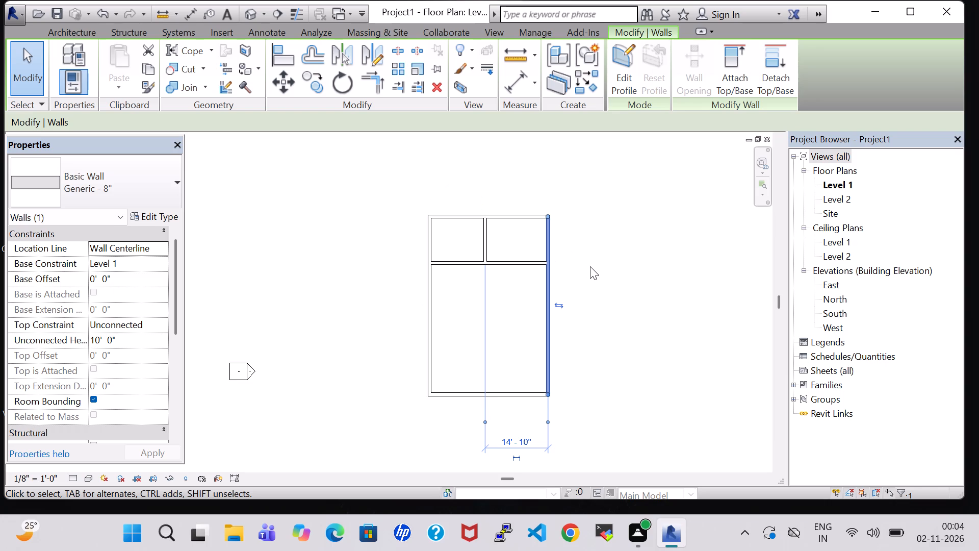
{"action": "left_click", "coordinate": [161, 219]}
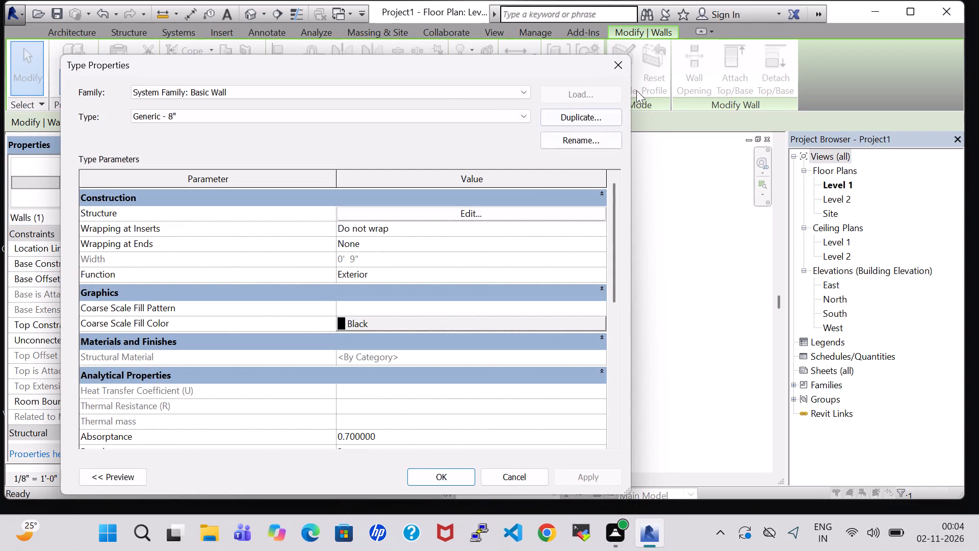
{"action": "left_click", "coordinate": [617, 69]}
{"action": "left_click", "coordinate": [671, 263]}
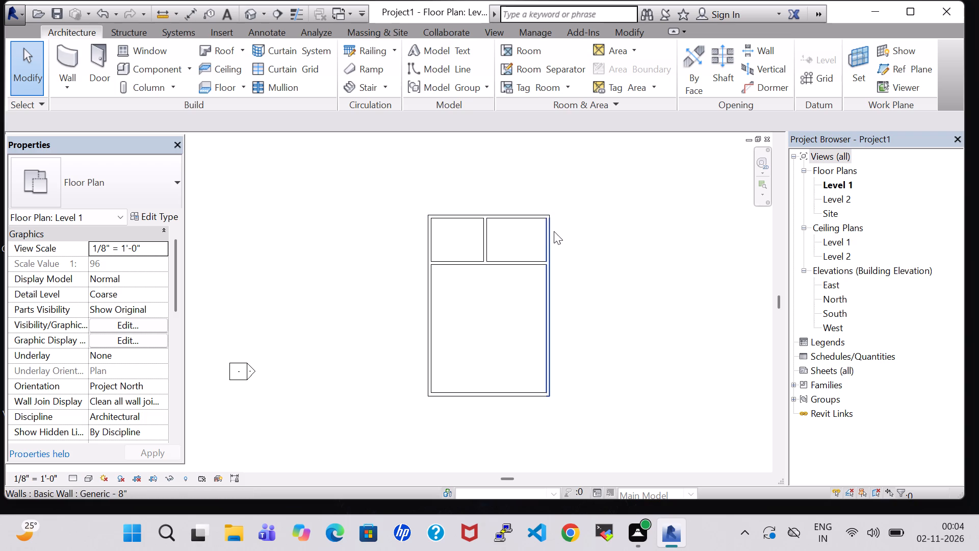
Check the spacing between the northern partition and the west and east exterior walls.
{"action": "left_click", "coordinate": [433, 237]}
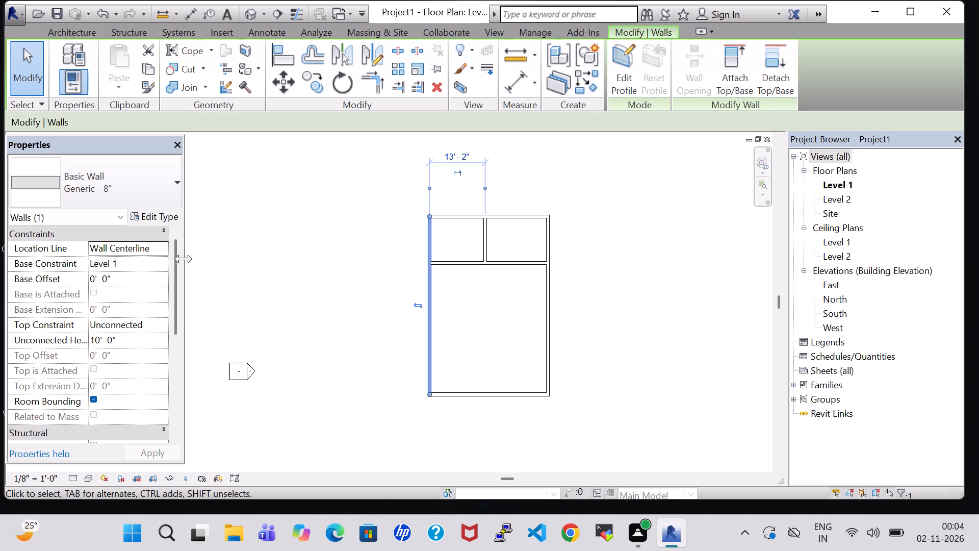
{"action": "double_click", "coordinate": [310, 220]}
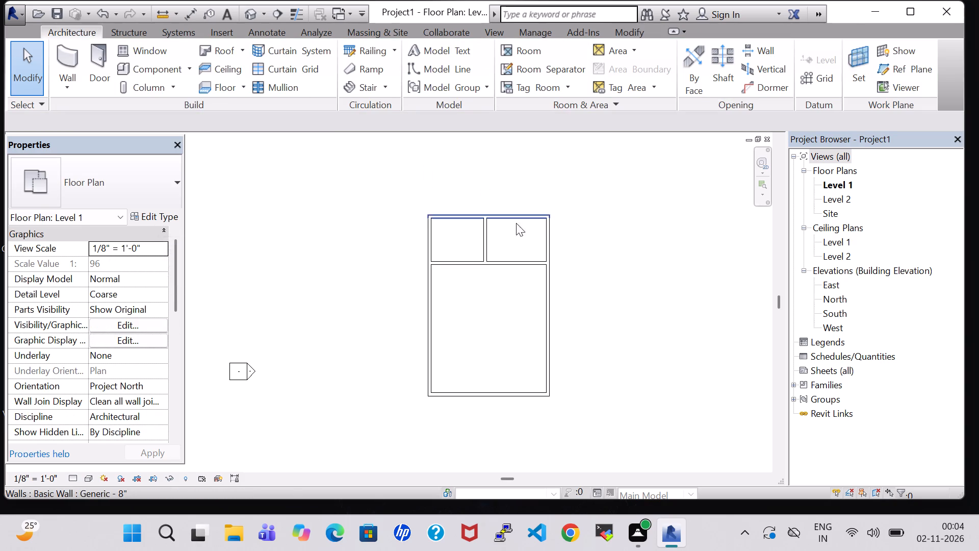
{"action": "left_click", "coordinate": [545, 233]}
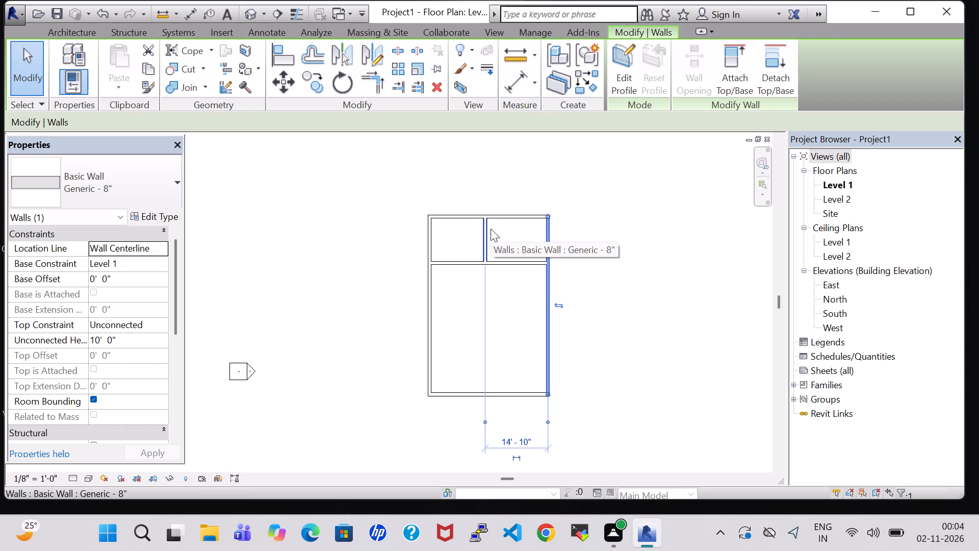
{"action": "left_click", "coordinate": [604, 271]}
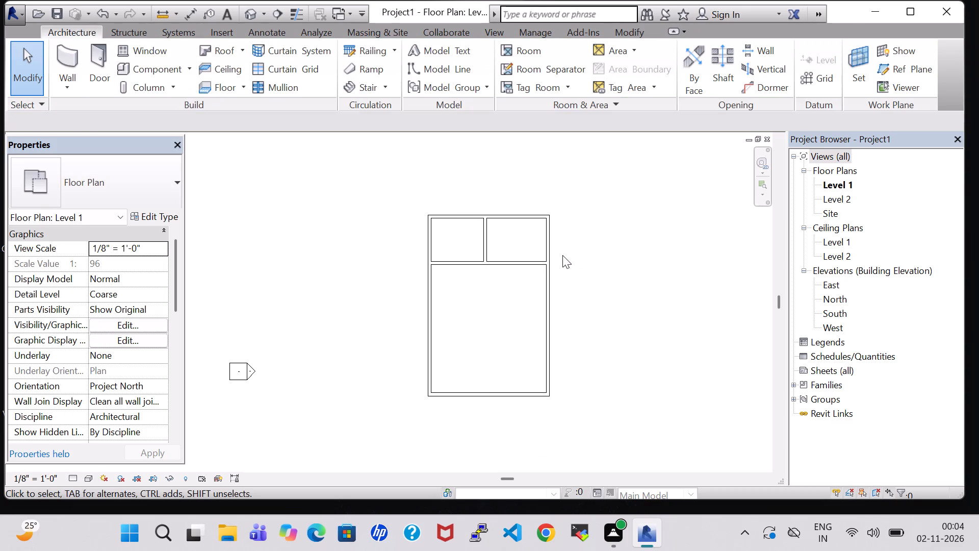
{"action": "left_click", "coordinate": [550, 248]}
{"action": "left_click", "coordinate": [435, 239]}
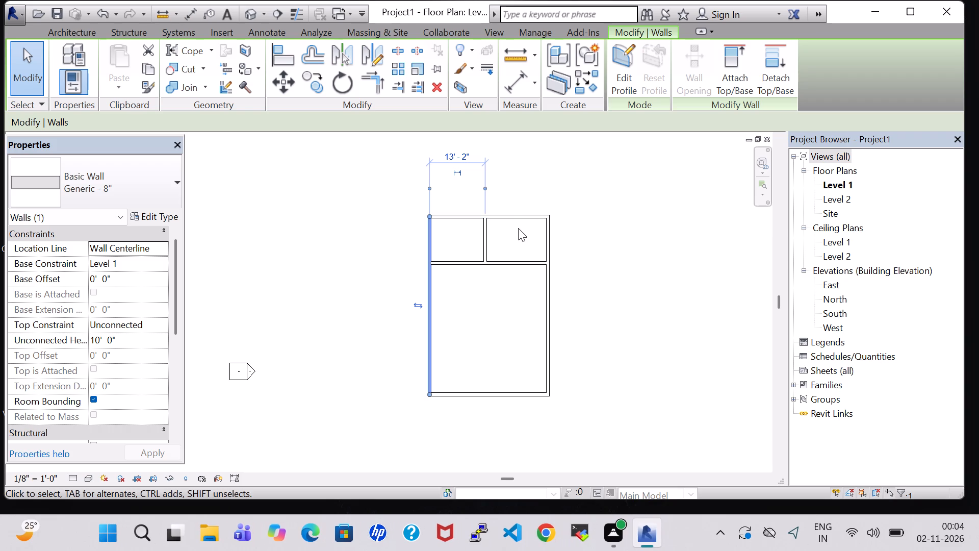
{"action": "left_click", "coordinate": [542, 178]}
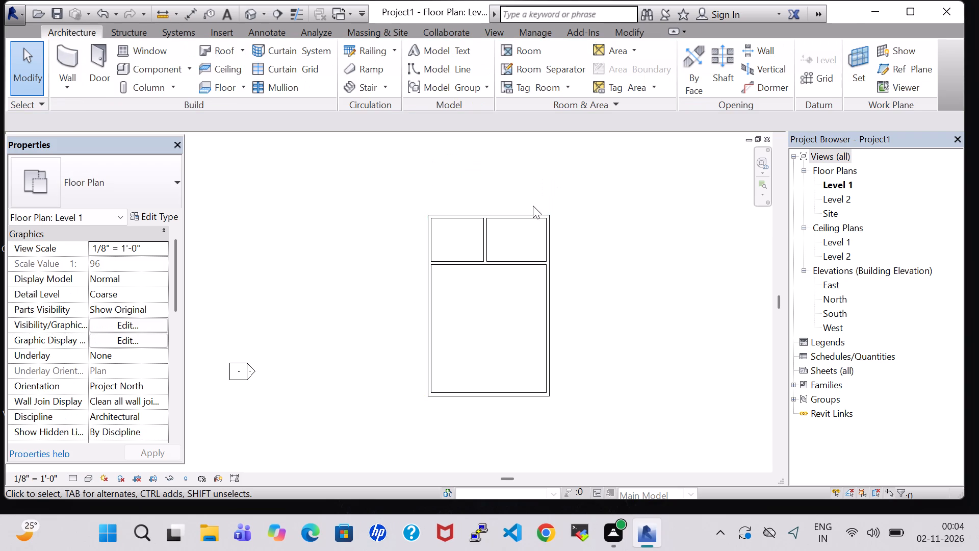
{"action": "type", "text": "di"}
{"action": "left_click", "coordinate": [485, 240]}
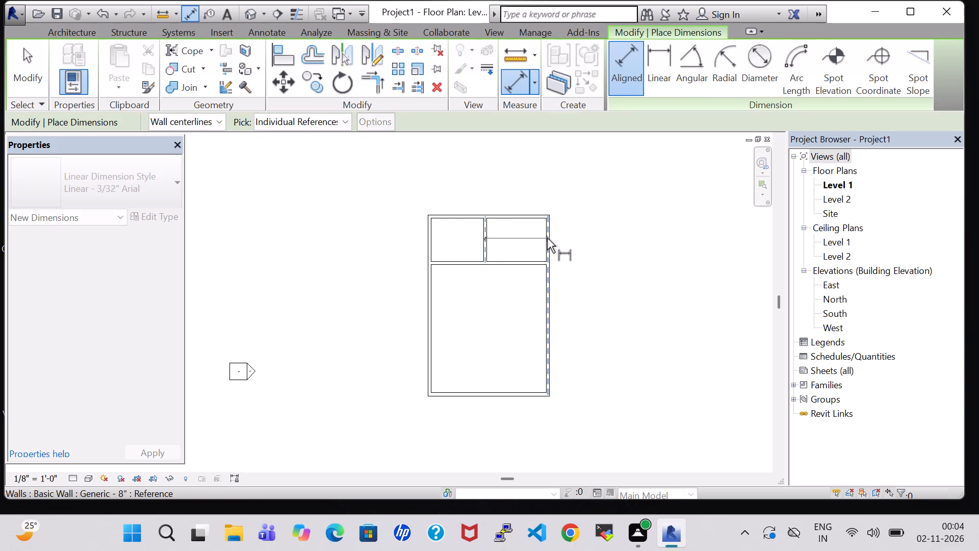
{"action": "left_click", "coordinate": [547, 238]}
{"action": "key", "text": "Escape"}
{"action": "key", "text": "Escape"}
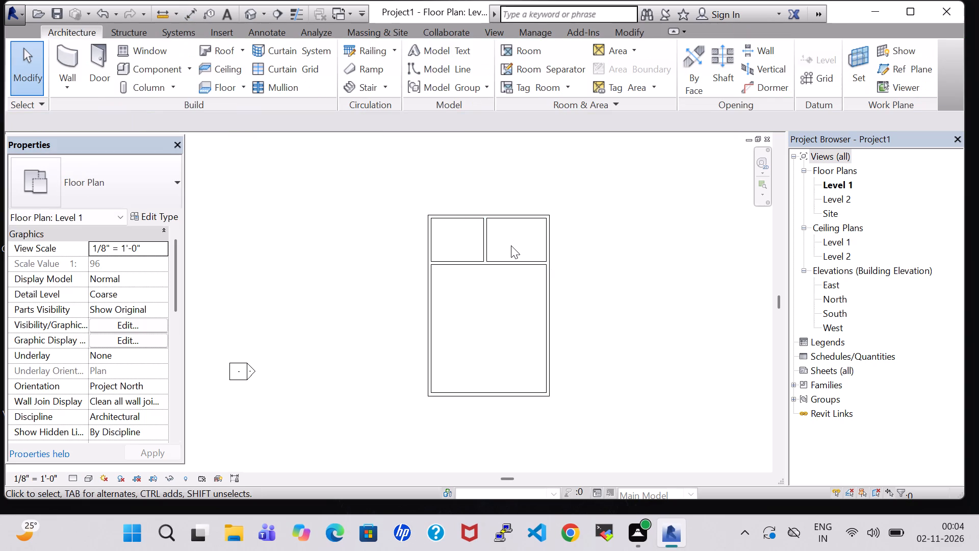
Move the partition between the two northern rooms to 14' from the west exterior wall.
{"action": "scroll", "coordinate": [511, 245], "scroll_direction": "up", "scroll_amount": 8}
{"action": "left_click", "coordinate": [435, 236]}
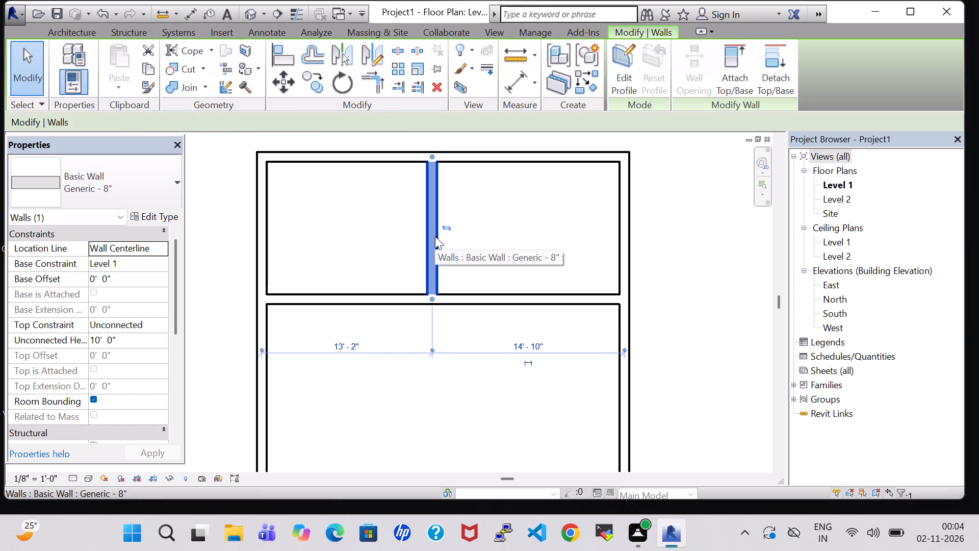
{"action": "key", "text": "Right"}
{"action": "key", "text": "Right"}
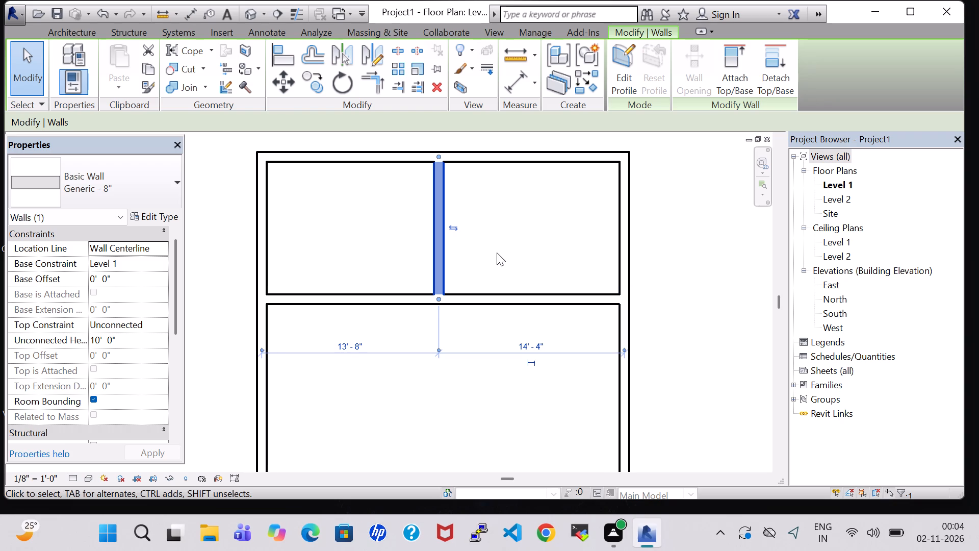
{"action": "key", "text": "Right"}
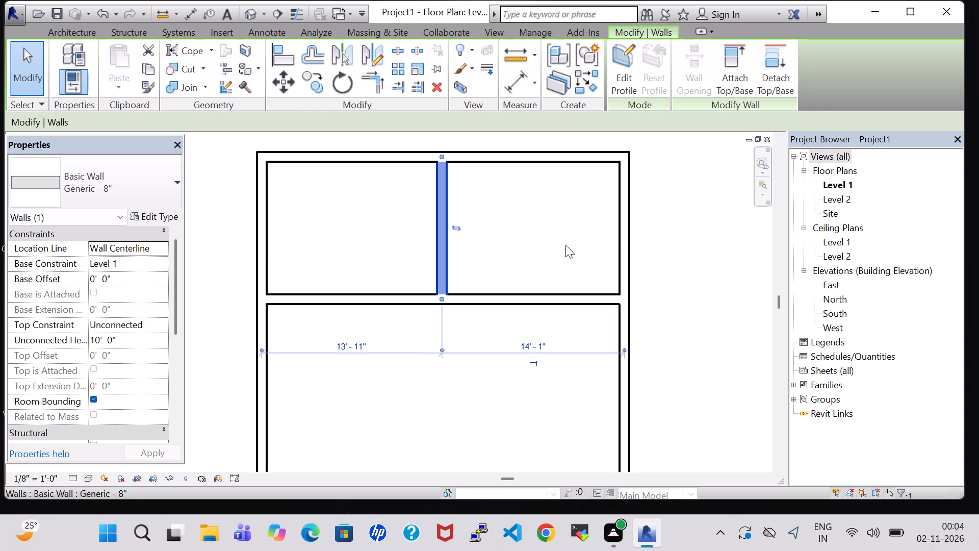
{"action": "left_click", "coordinate": [362, 351]}
{"action": "type", "text": "14"}
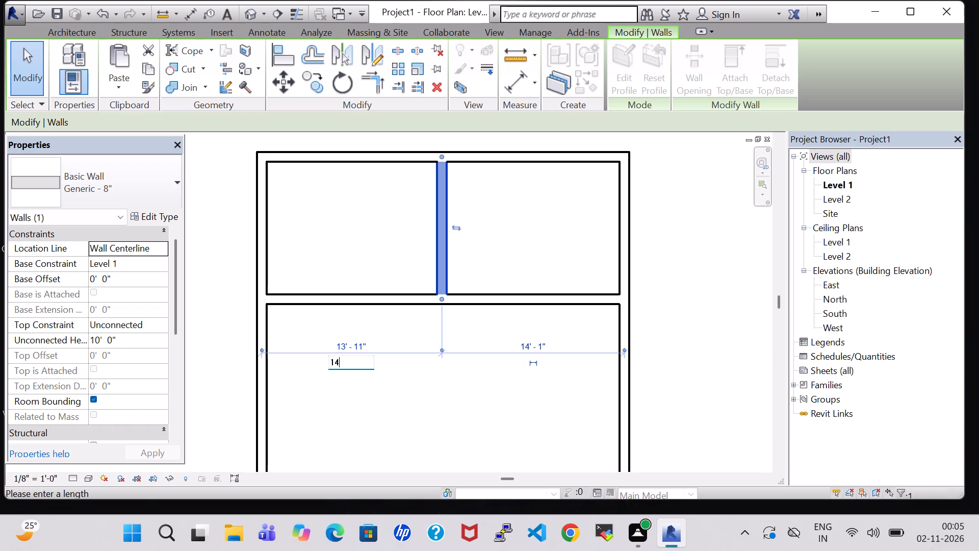
{"action": "key", "text": "apostrophe"}
{"action": "key", "text": "Return"}
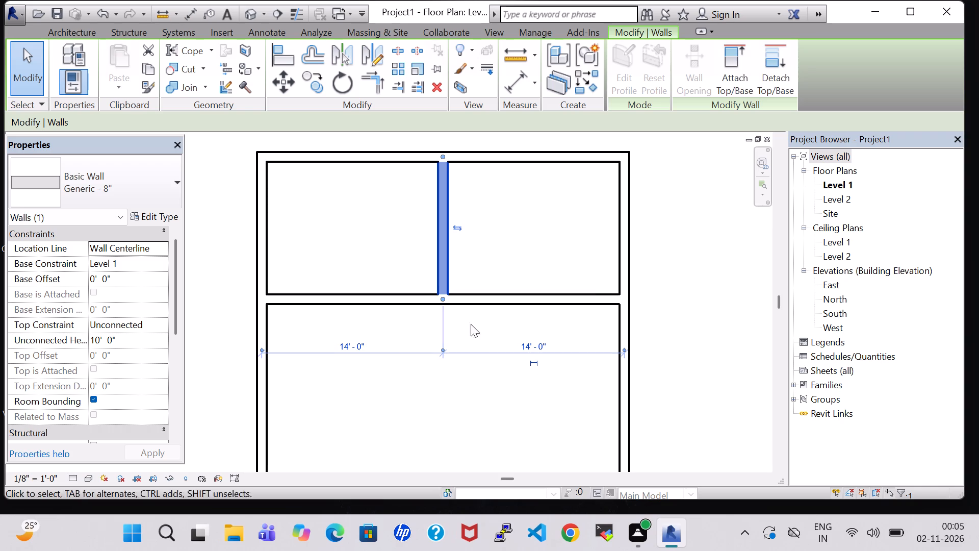
{"action": "left_click", "coordinate": [677, 253]}
Draw an 11' wall south from the horizontal partition, 10' from the west wall, and close it westward to the exterior wall.
{"action": "scroll", "coordinate": [677, 253], "scroll_direction": "down", "scroll_amount": 3}
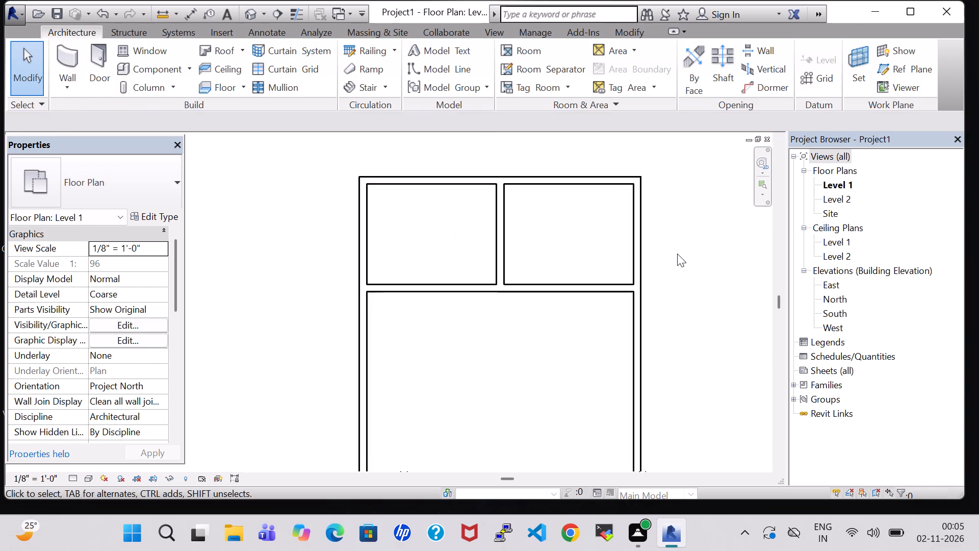
{"action": "scroll", "coordinate": [677, 254], "scroll_direction": "down", "scroll_amount": 1}
{"action": "middle_click_drag", "start_coordinate": [677, 254], "coordinate": [589, 218]}
{"action": "middle_click", "coordinate": [585, 217]}
{"action": "scroll", "coordinate": [500, 280], "scroll_direction": "down", "scroll_amount": 2}
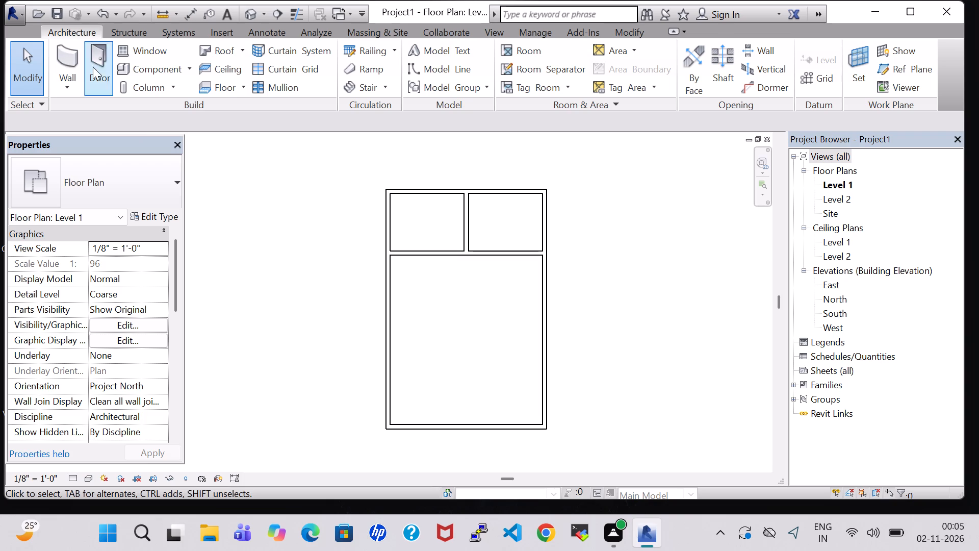
{"action": "left_click", "coordinate": [64, 51]}
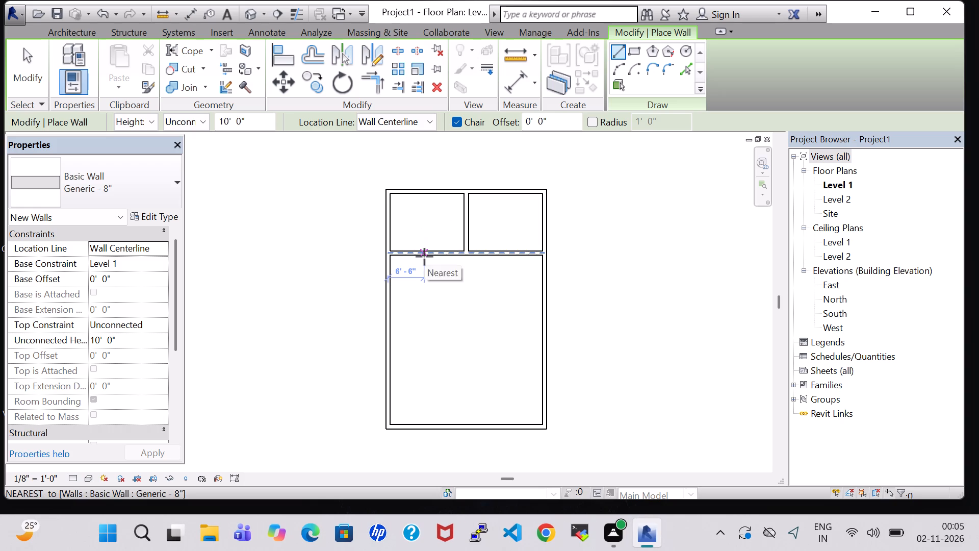
{"action": "type", "text": "10'"}
{"action": "key", "text": "Return"}
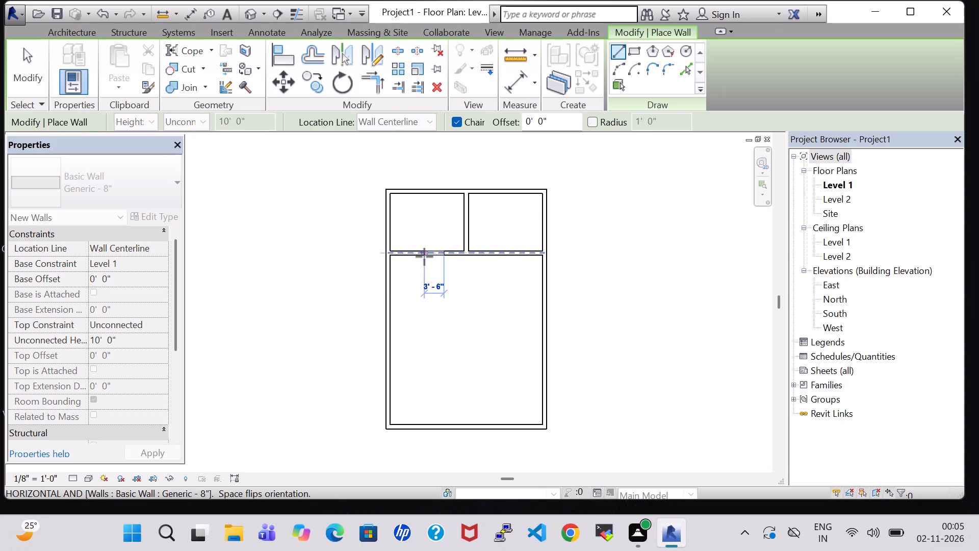
{"action": "type", "text": "11'"}
{"action": "key", "text": "Return"}
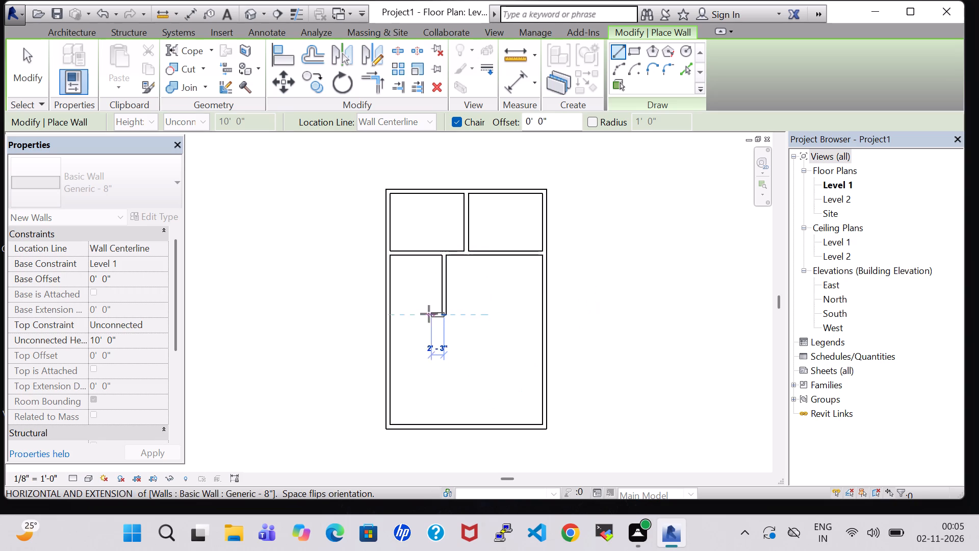
{"action": "left_click", "coordinate": [392, 314]}
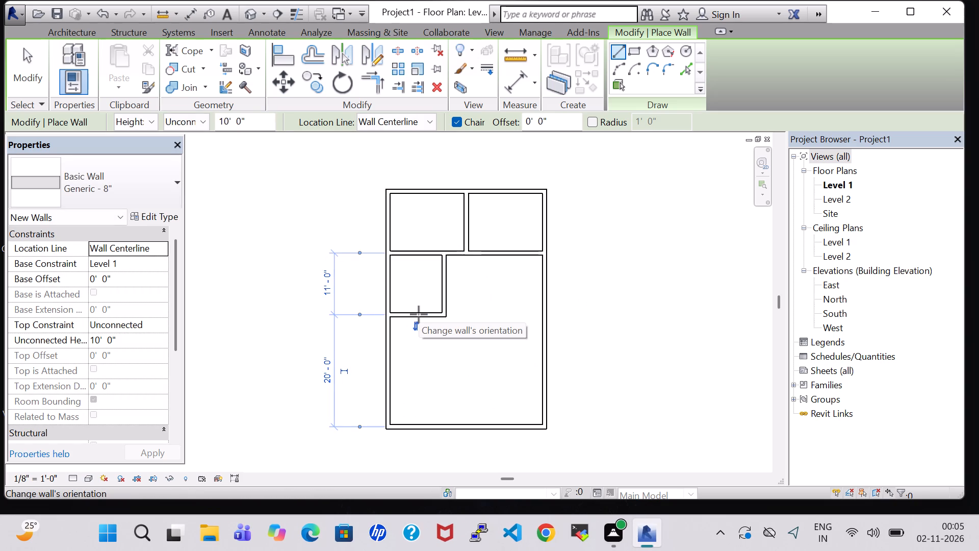
{"action": "key", "text": "Escape"}
{"action": "key", "text": "Escape"}
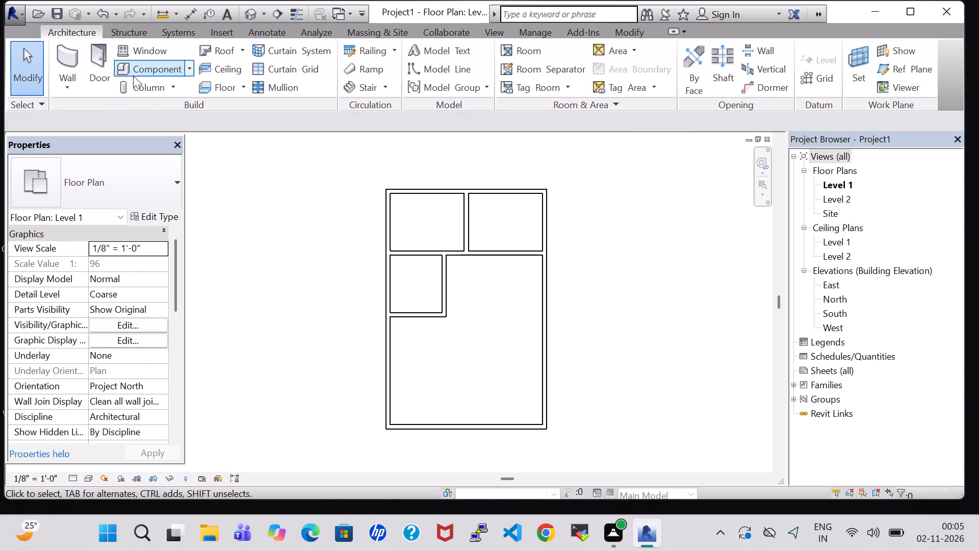
Continue the west rooms' partition 7' further south from its corner and close it westward to the exterior wall.
{"action": "left_click", "coordinate": [79, 60]}
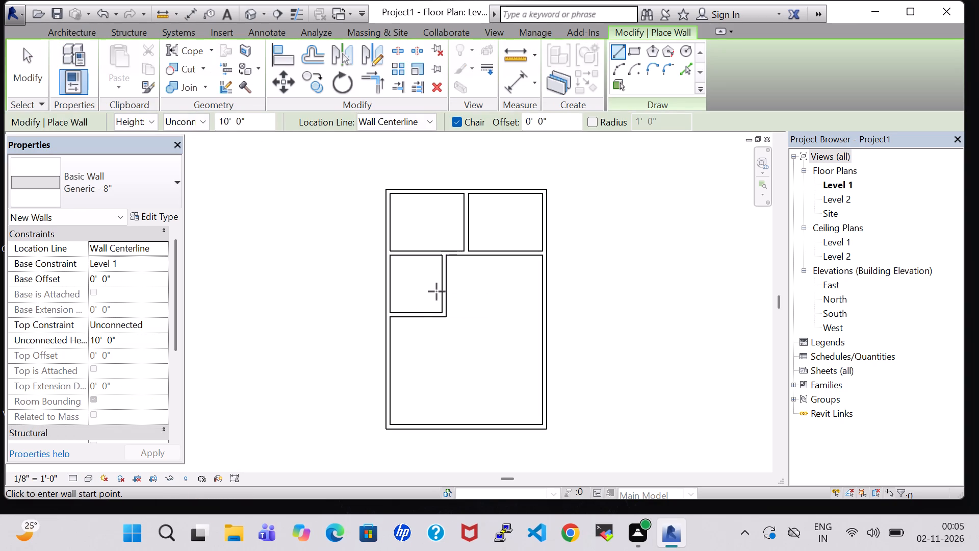
{"action": "left_click", "coordinate": [444, 317]}
{"action": "type", "text": "7'"}
{"action": "key", "text": "Return"}
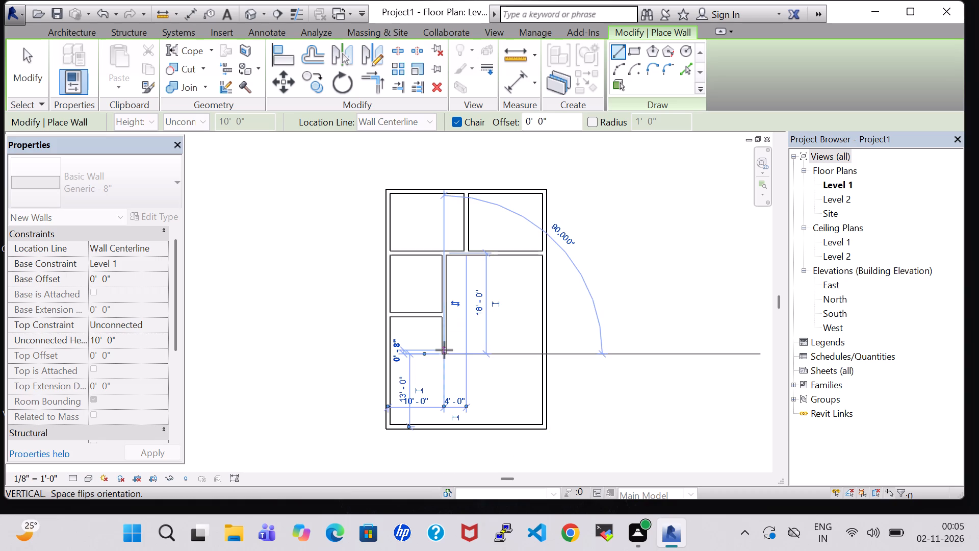
{"action": "left_click", "coordinate": [382, 354]}
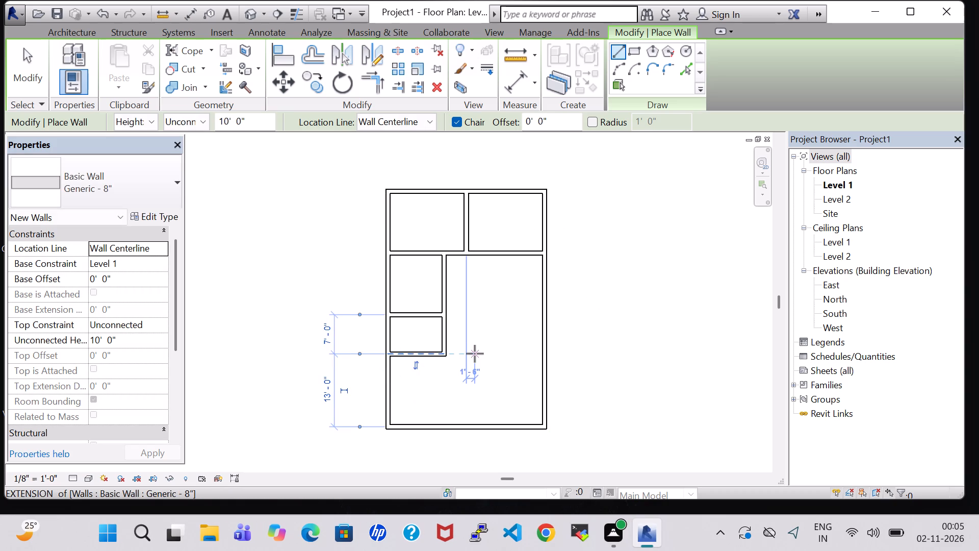
Draw a 5' wall south from the northern partition, 5' from the east exterior wall, and close it eastward to the exterior wall.
{"action": "key", "text": "Escape"}
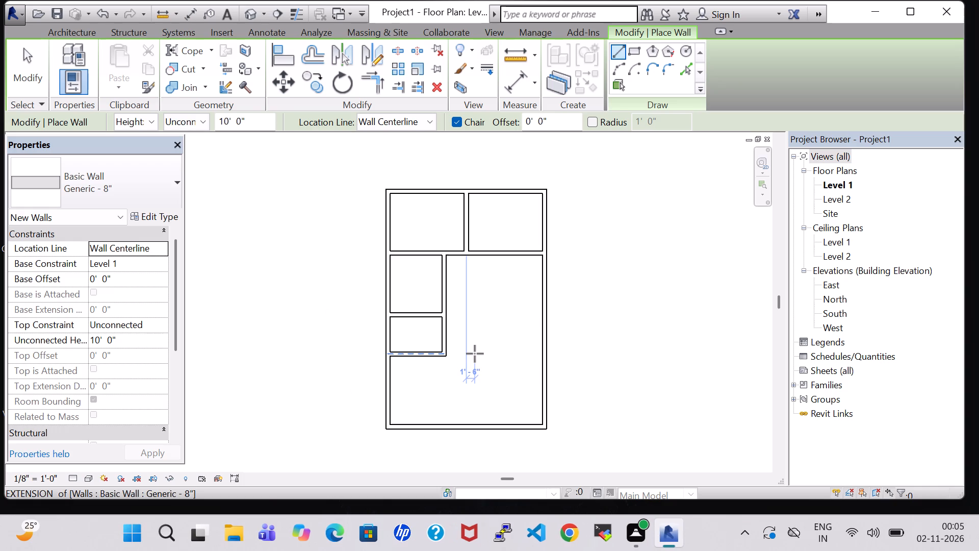
{"action": "key", "text": "Escape"}
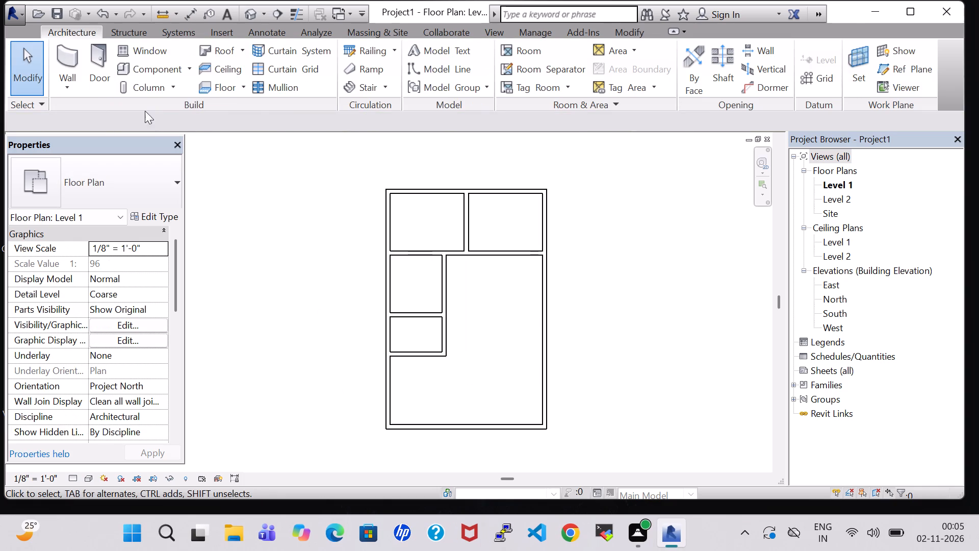
{"action": "left_click", "coordinate": [73, 60]}
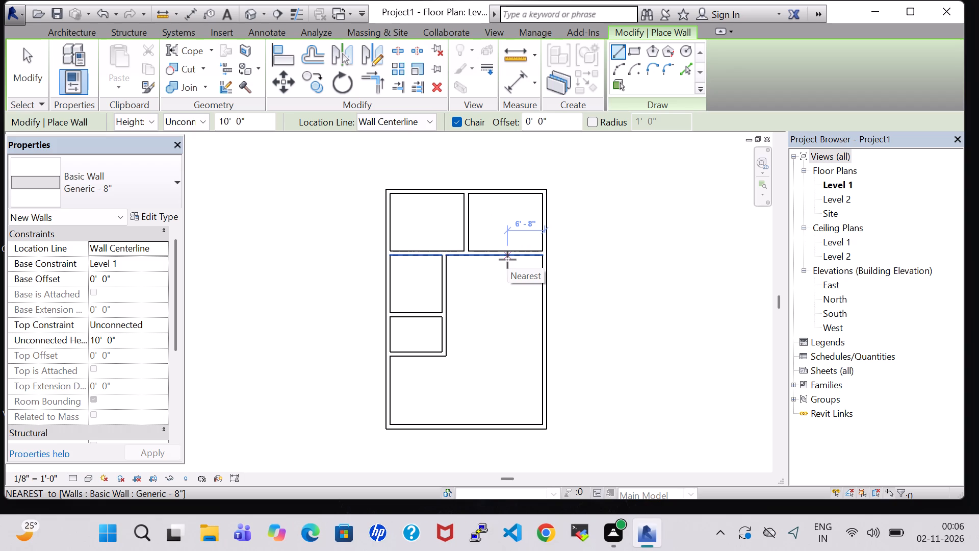
{"action": "type", "text": "5'"}
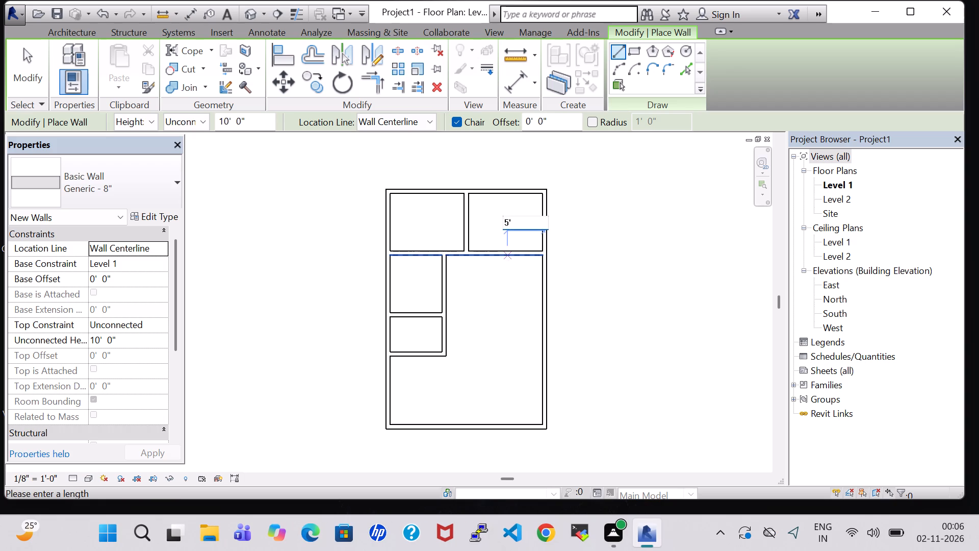
{"action": "key", "text": "Return"}
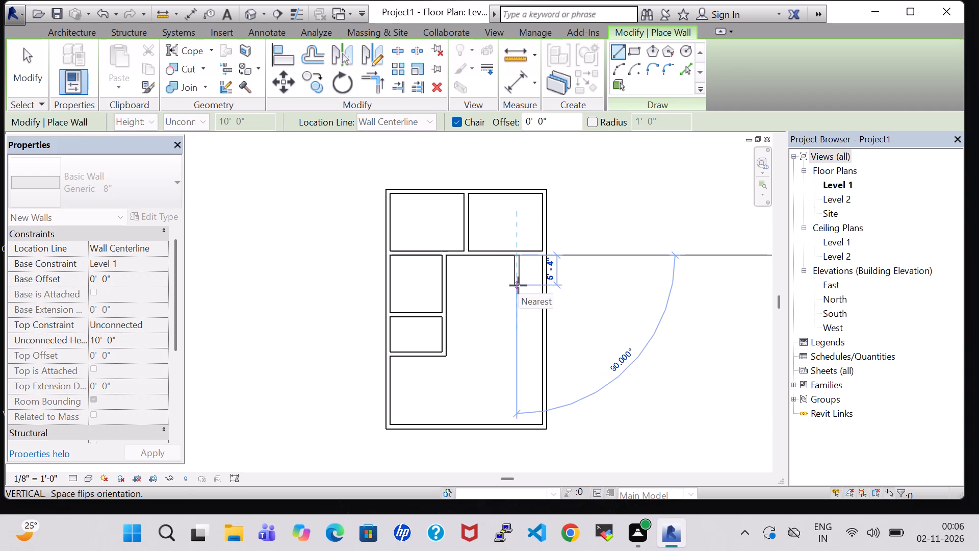
{"action": "type", "text": "5'"}
{"action": "key", "text": "Return"}
{"action": "left_click", "coordinate": [548, 284]}
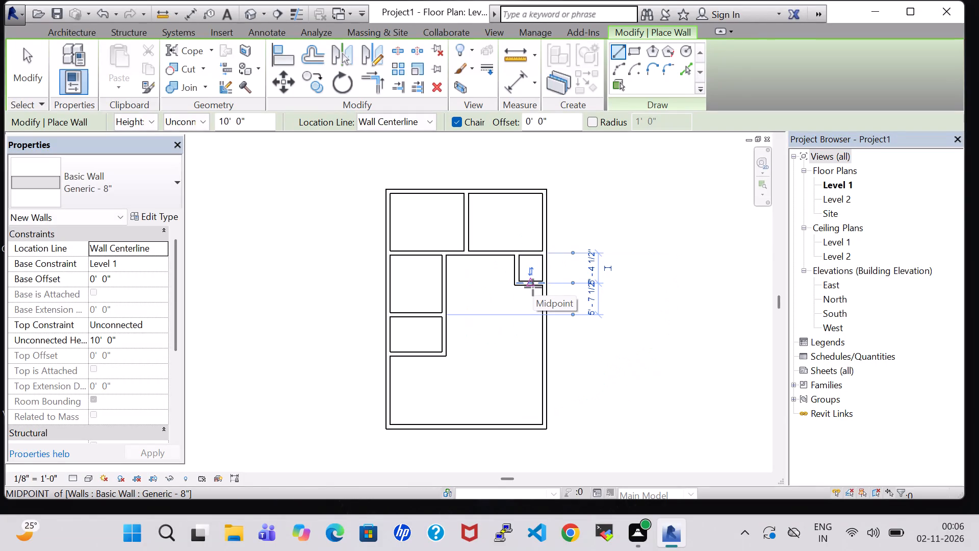
{"action": "key", "text": "Escape"}
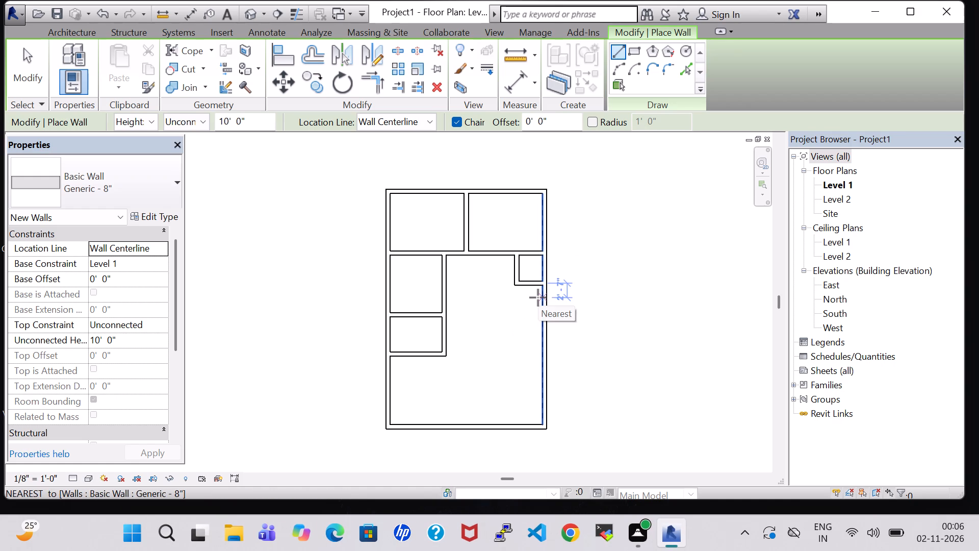
Draw a 5' wall west from the east exterior wall, 6'5" south of the small east room, and close it northward to that room's corner.
{"action": "key", "text": "6"}
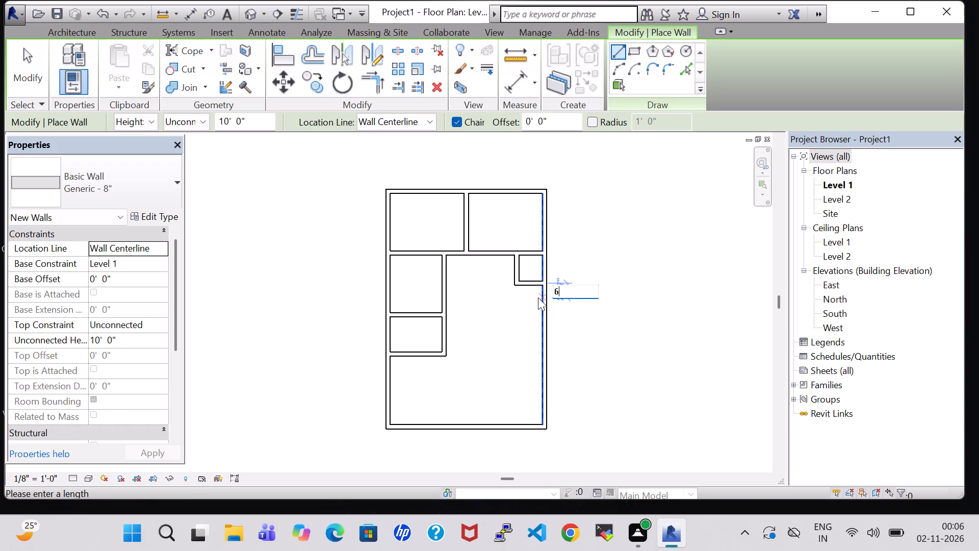
{"action": "key", "text": "apostrophe"}
{"action": "key", "text": "6"}
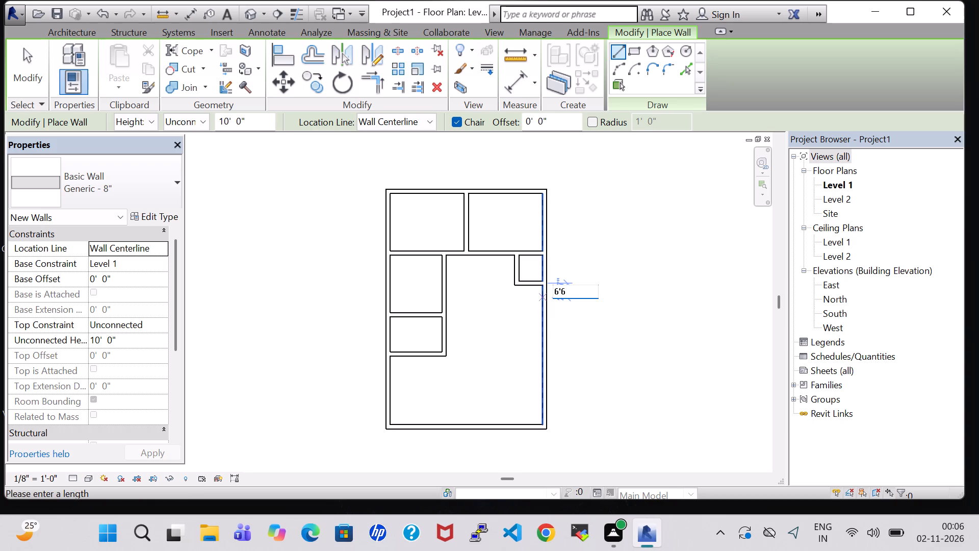
{"action": "key", "text": "BackSpace"}
{"action": "key", "text": "5"}
{"action": "key", "text": "shift+quotedbl"}
{"action": "key", "text": "Return"}
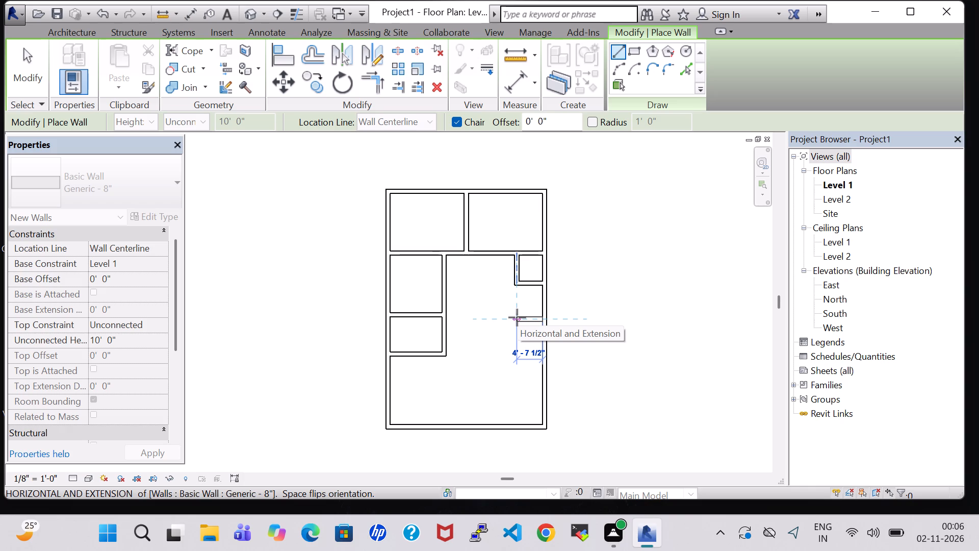
{"action": "key", "text": "5"}
{"action": "key", "text": "apostrophe"}
{"action": "key", "text": "Return"}
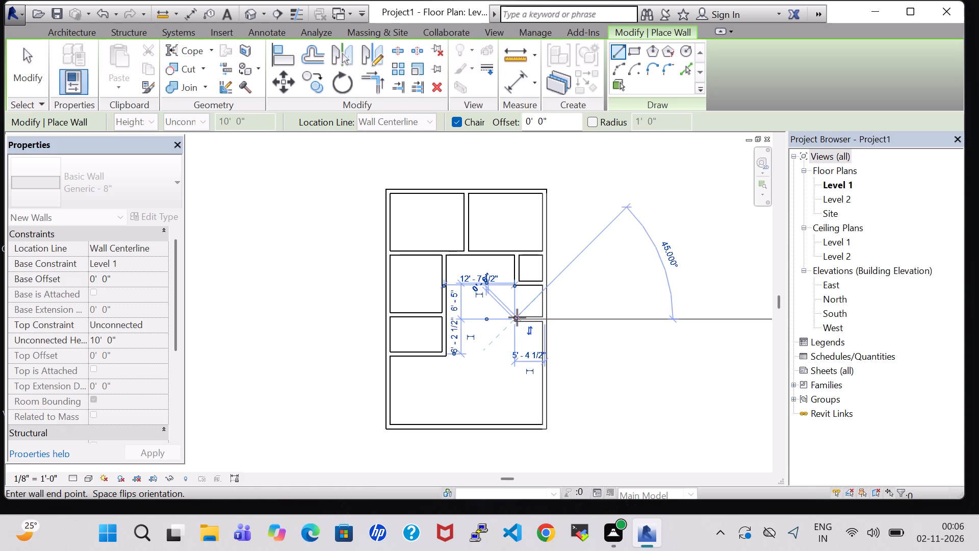
{"action": "left_click", "coordinate": [518, 285]}
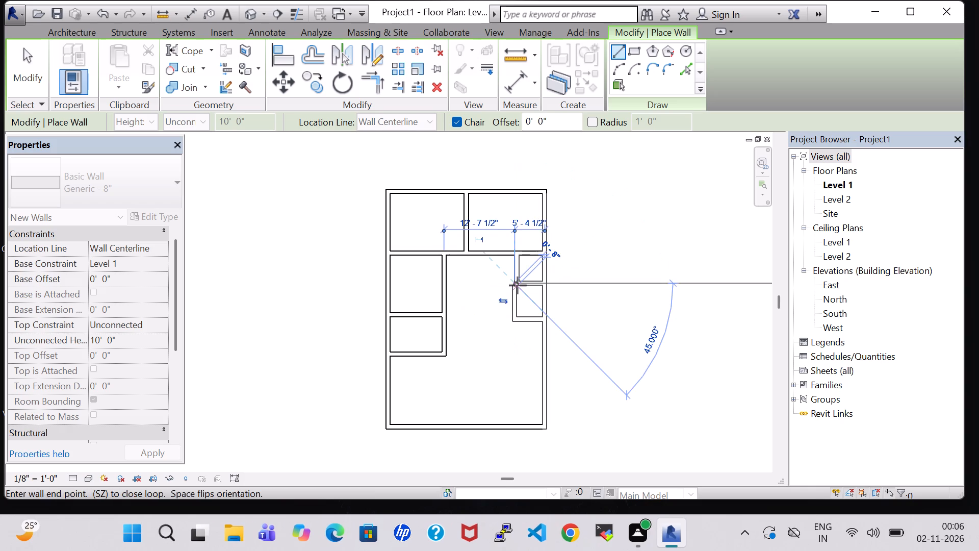
{"action": "key", "text": "Escape"}
{"action": "key", "text": "Escape"}
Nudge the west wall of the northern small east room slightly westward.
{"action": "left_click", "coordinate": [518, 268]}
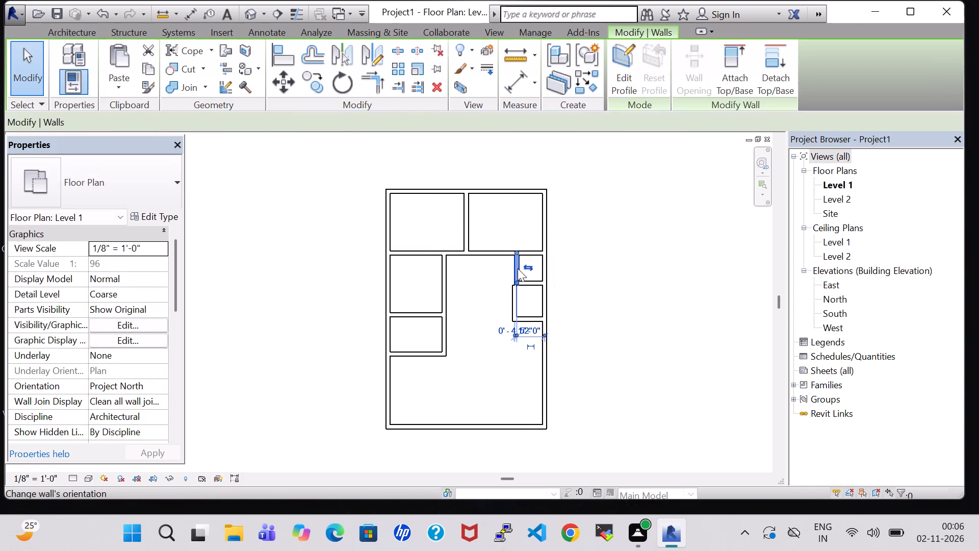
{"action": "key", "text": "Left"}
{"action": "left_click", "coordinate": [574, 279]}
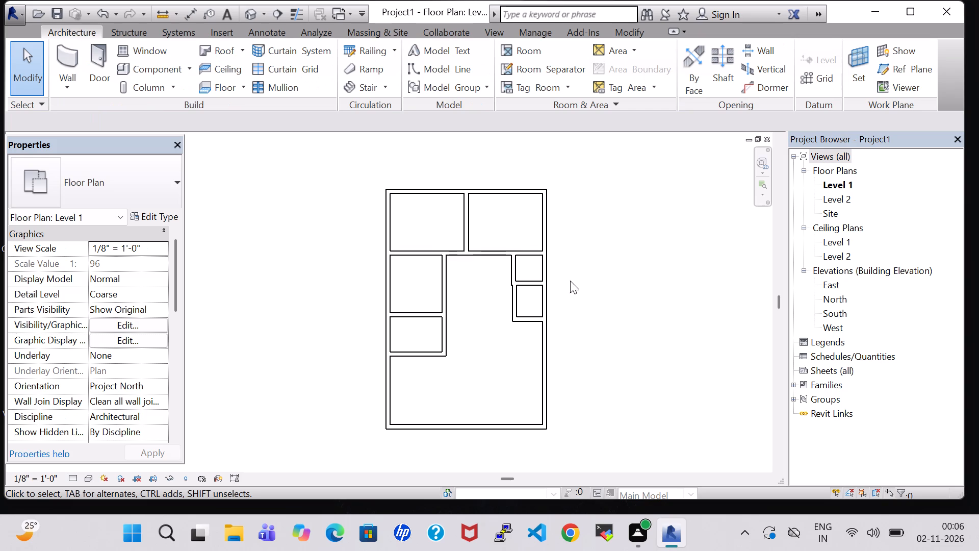
Replace the northern small east room's west wall with one running from the southern small room's northwest corner to the northern partition.
{"action": "left_click", "coordinate": [514, 271]}
{"action": "key", "text": "Delete"}
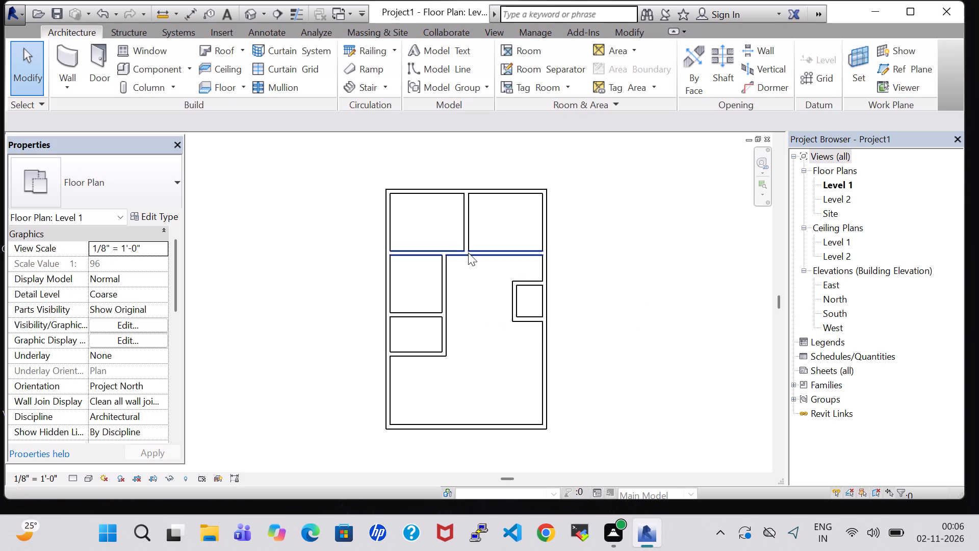
{"action": "left_click", "coordinate": [67, 51]}
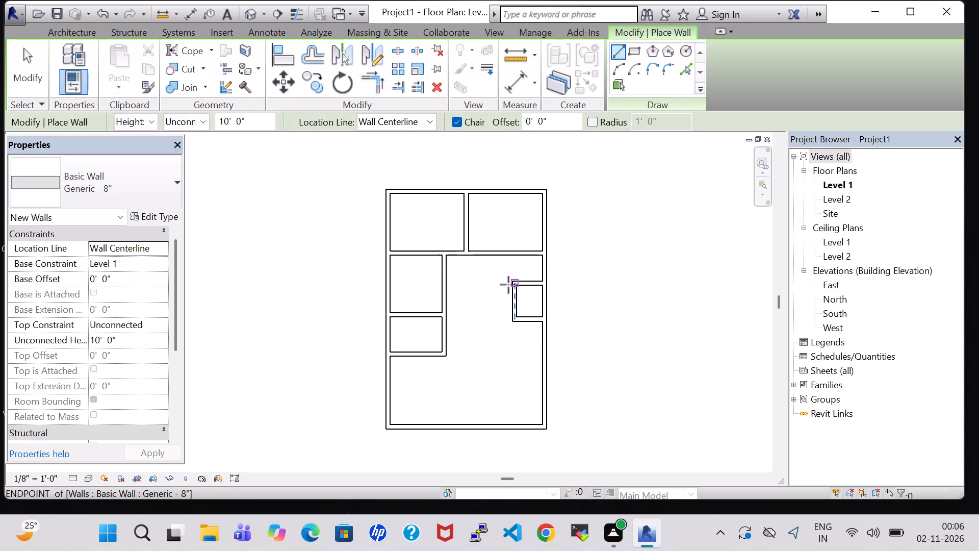
{"action": "left_click", "coordinate": [514, 284]}
{"action": "left_click", "coordinate": [515, 253]}
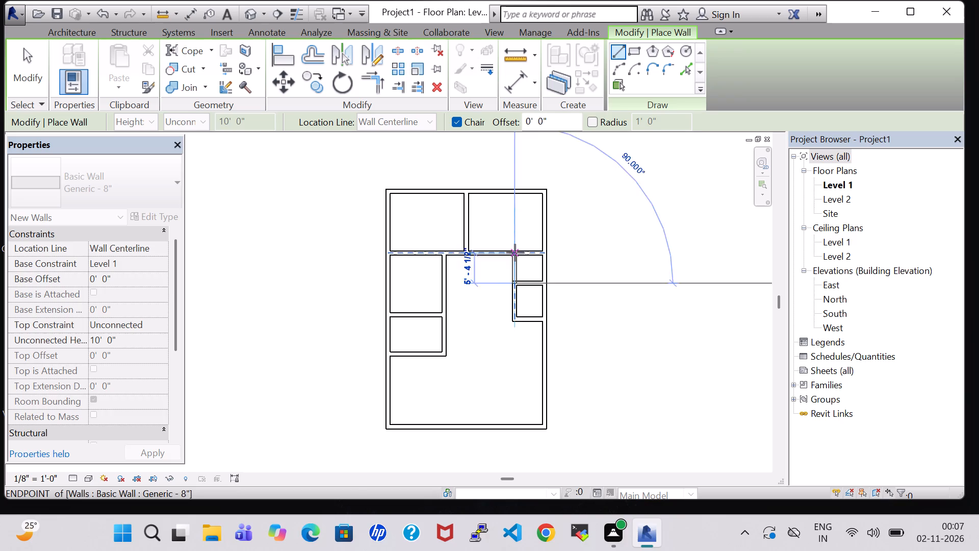
{"action": "key", "text": "Escape"}
{"action": "key", "text": "Escape"}
Check the widths of both small east rooms between their west wall and the east exterior wall.
{"action": "type", "text": "di"}
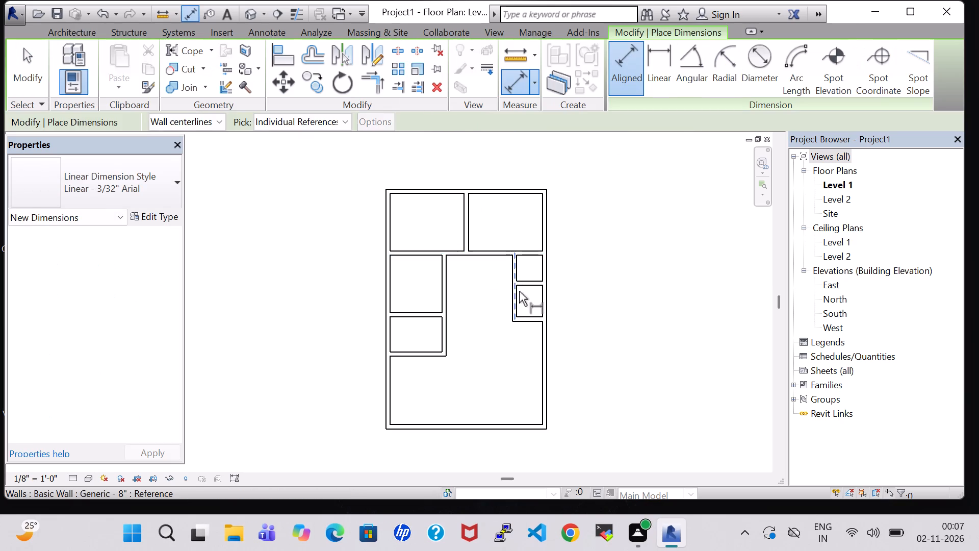
{"action": "left_click", "coordinate": [516, 274]}
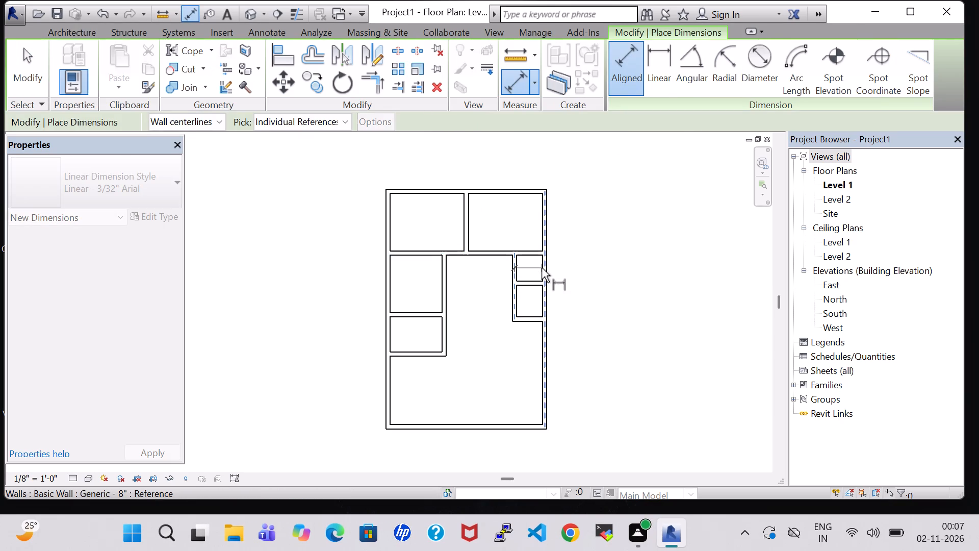
{"action": "left_click", "coordinate": [546, 268]}
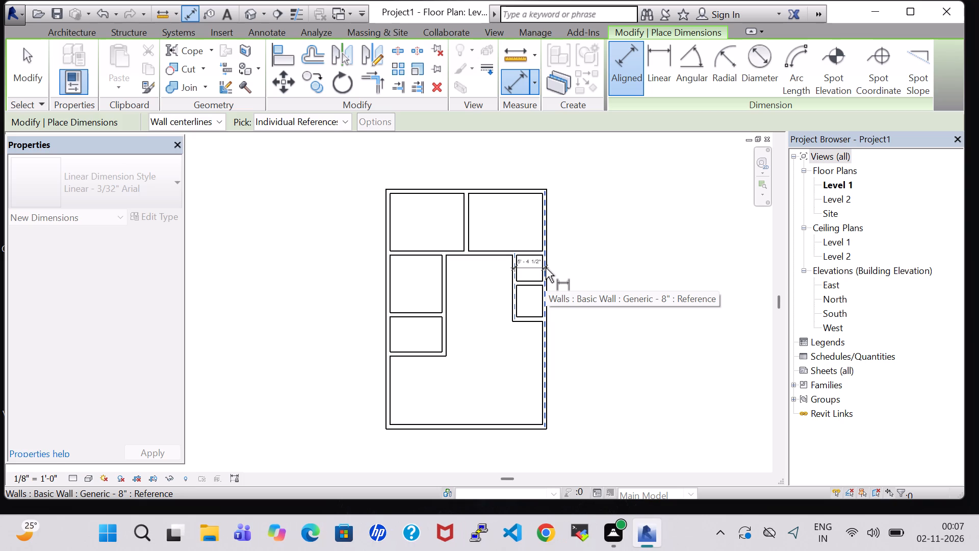
{"action": "scroll", "coordinate": [546, 268], "scroll_direction": "up", "scroll_amount": 8}
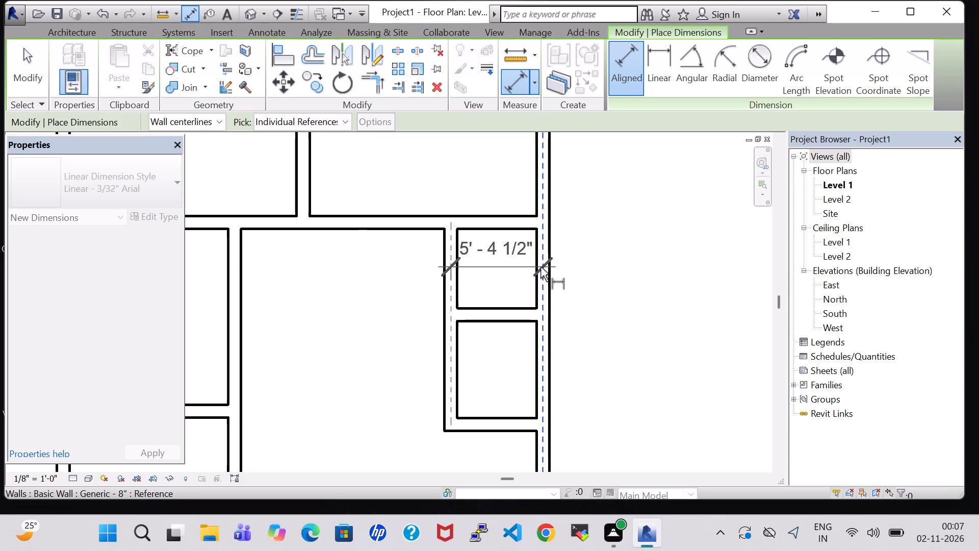
{"action": "left_click", "coordinate": [540, 267]}
{"action": "key", "text": "Escape"}
{"action": "key", "text": "Escape"}
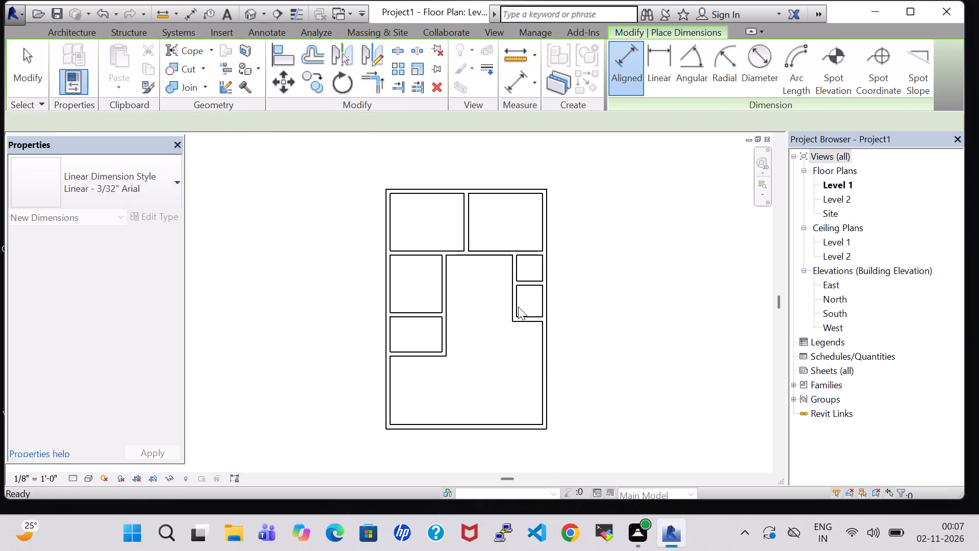
{"action": "type", "text": "di"}
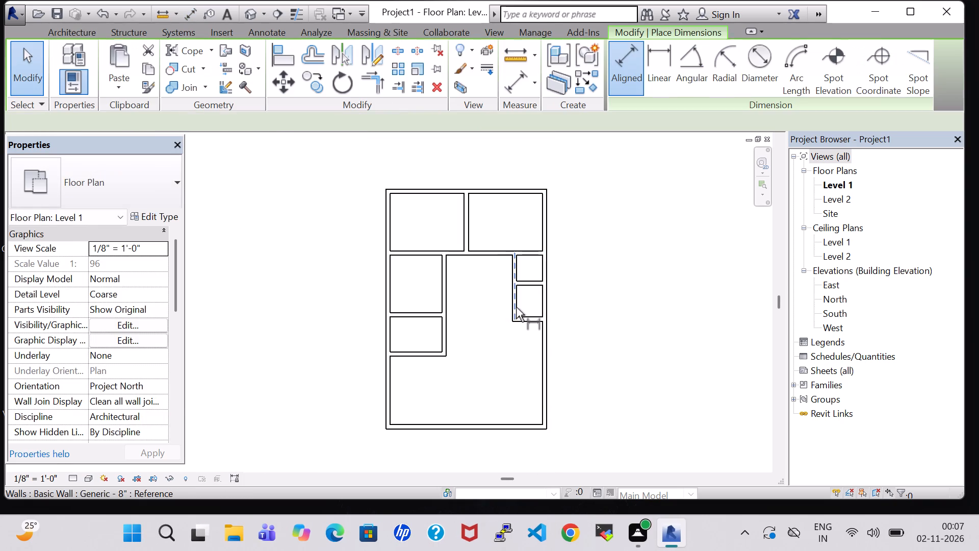
{"action": "left_click", "coordinate": [516, 307]}
{"action": "left_click", "coordinate": [543, 304]}
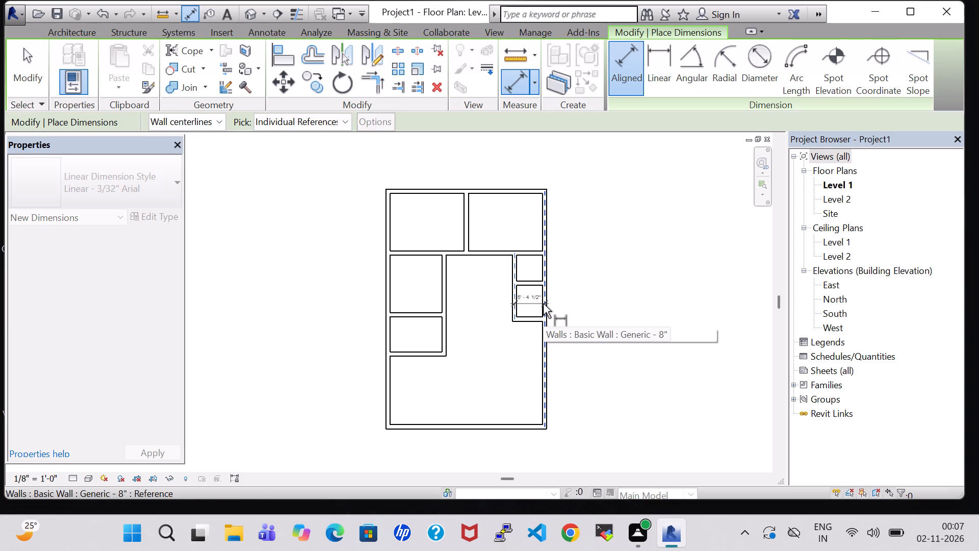
{"action": "key", "text": "Escape"}
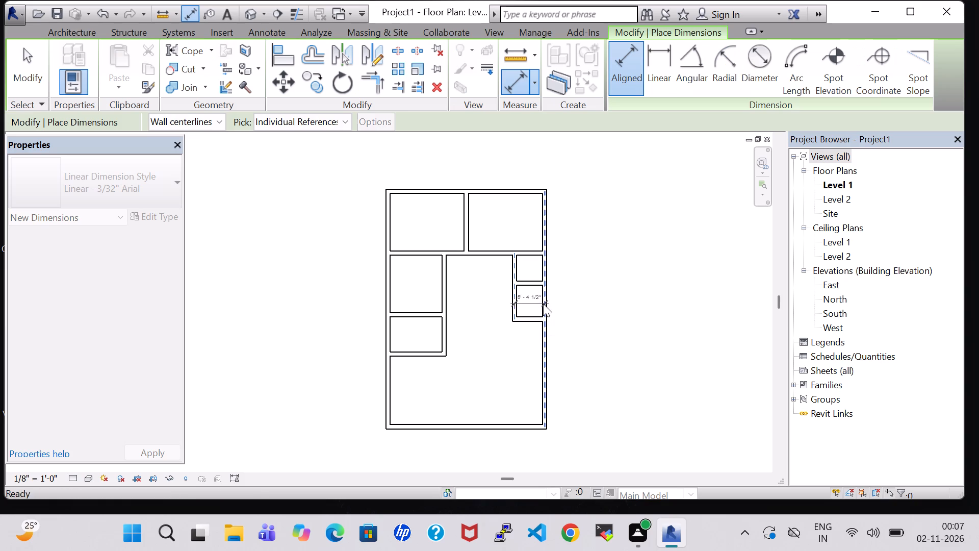
{"action": "key", "text": "Escape"}
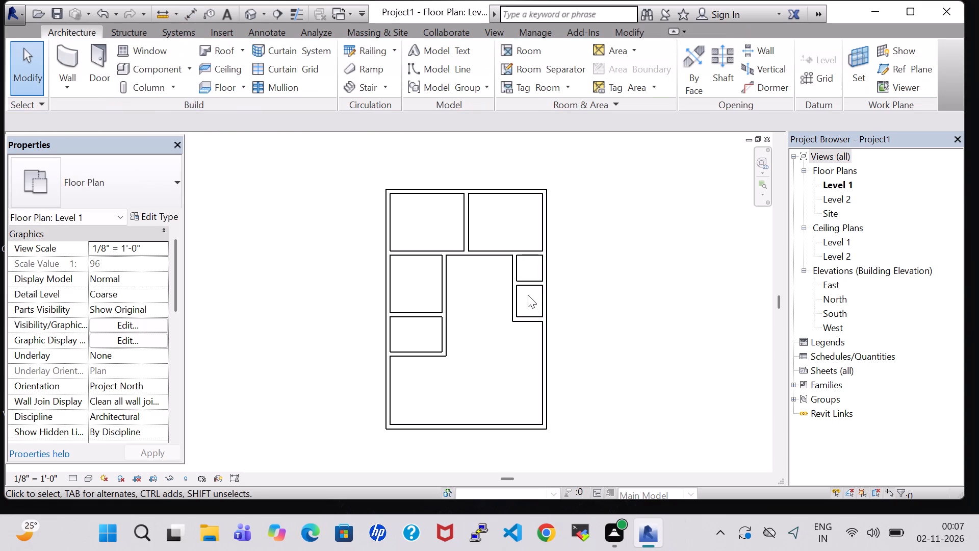
Check the north-south spacing between the two horizontal walls of the southern small east room.
{"action": "type", "text": "di"}
{"action": "left_click", "coordinate": [526, 285]}
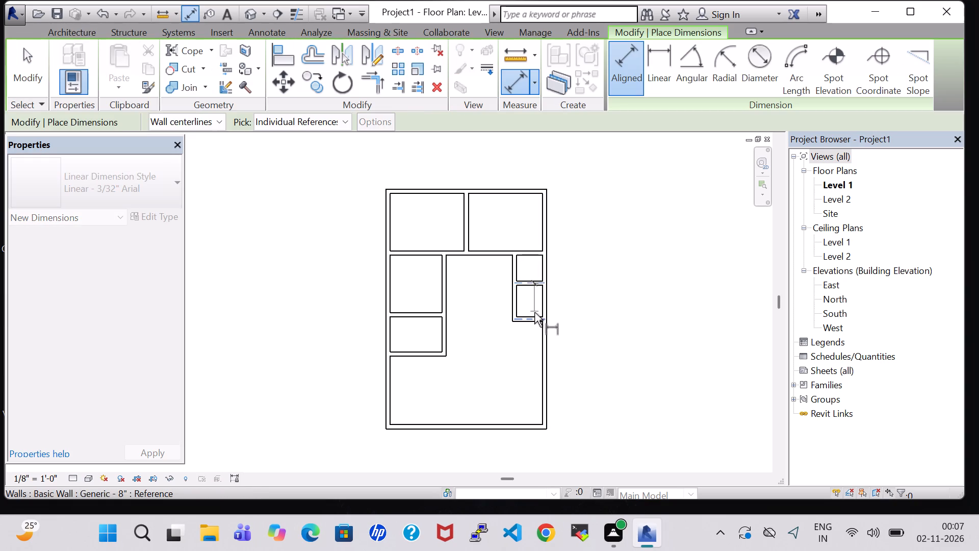
{"action": "left_click", "coordinate": [534, 318]}
{"action": "key", "text": "Escape"}
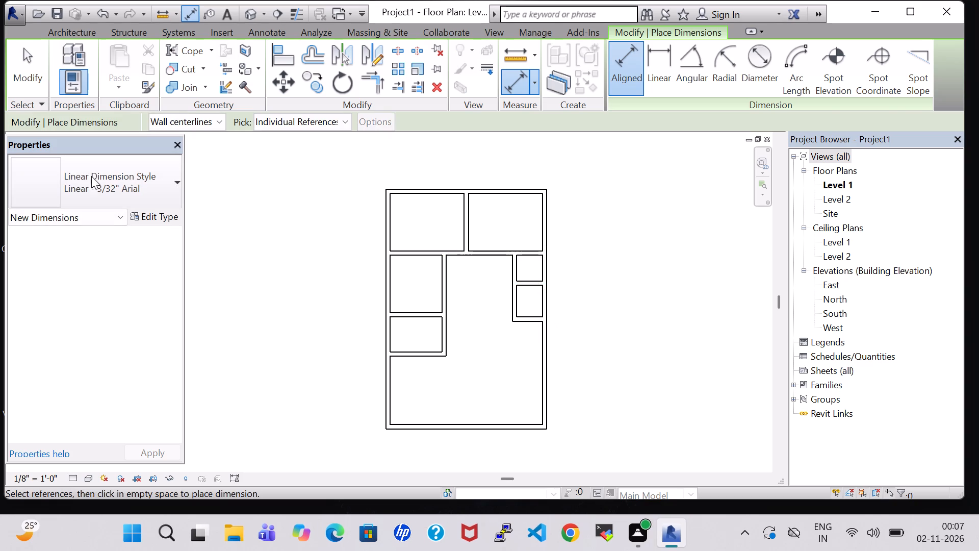
Extend a wall west from the southern small east room's southwest corner, ending about 10' 10 1/2" from the east exterior wall.
{"action": "left_click", "coordinate": [63, 31]}
{"action": "left_click", "coordinate": [66, 53]}
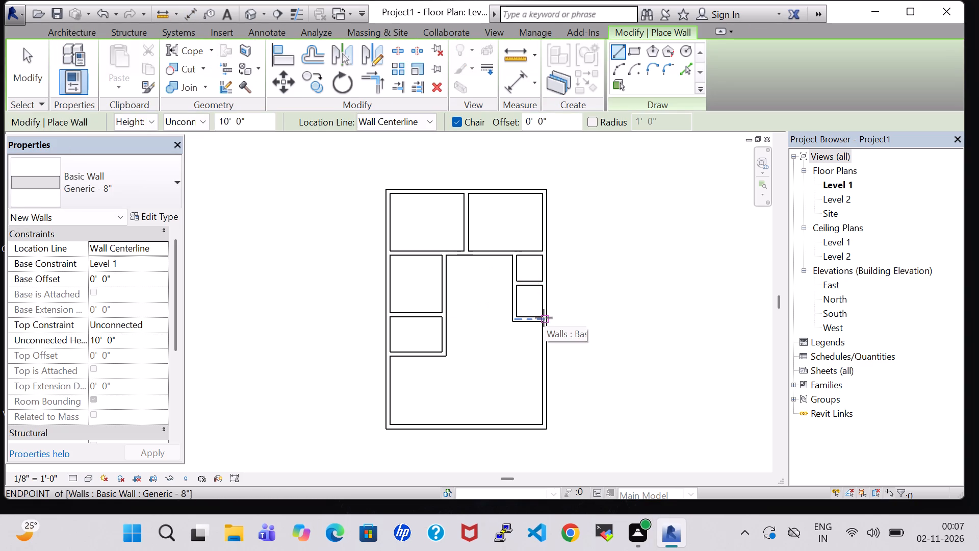
{"action": "left_click", "coordinate": [513, 321]}
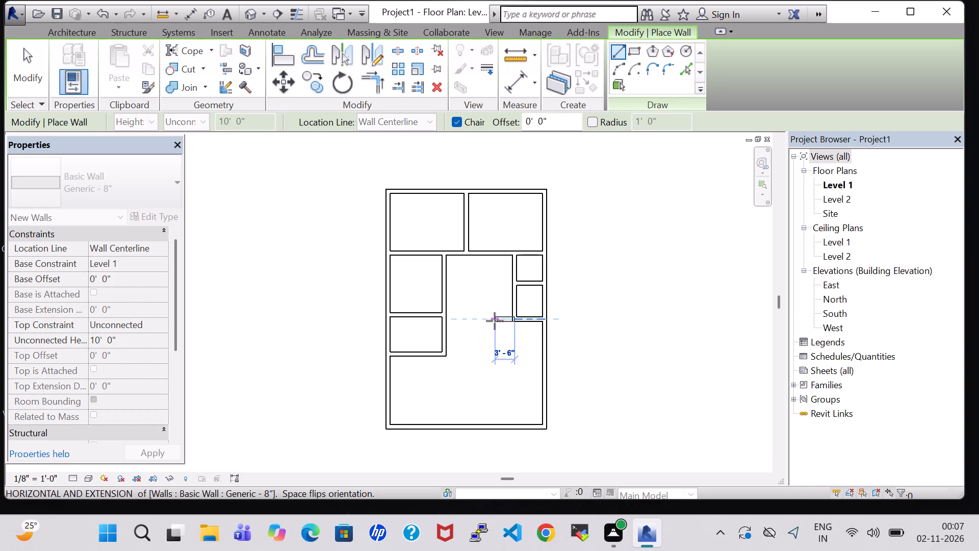
{"action": "left_click", "coordinate": [493, 321]}
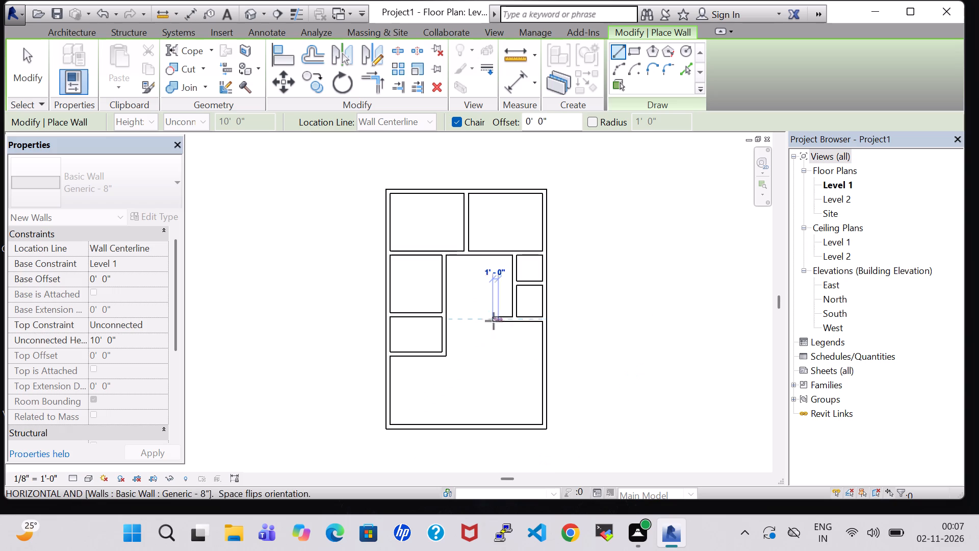
{"action": "left_click", "coordinate": [484, 321]}
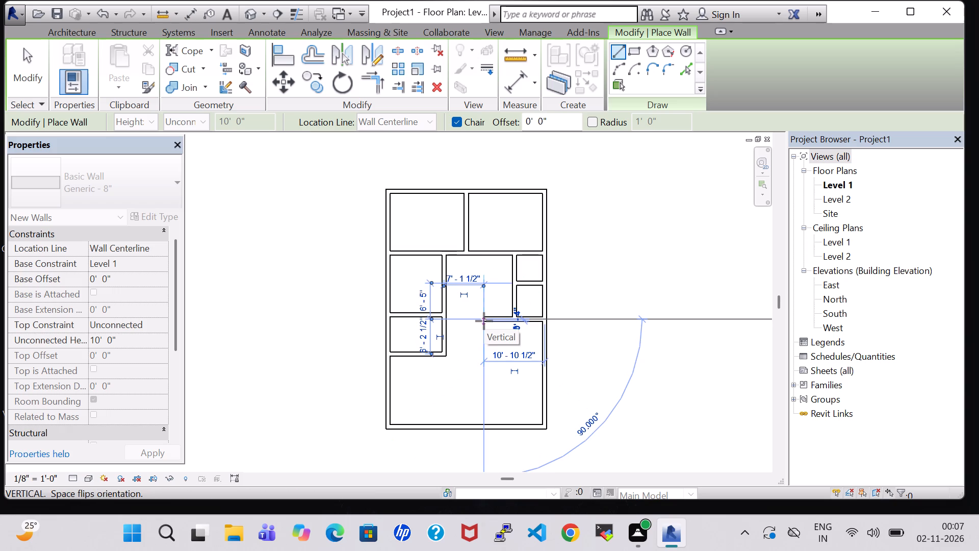
{"action": "key", "text": "Return"}
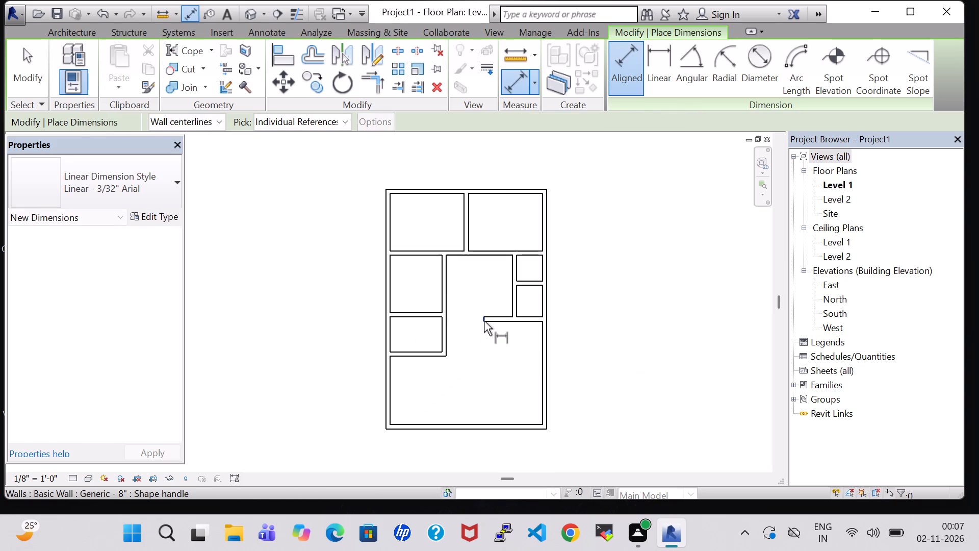
{"action": "key", "text": "Escape"}
{"action": "key", "text": "Escape"}
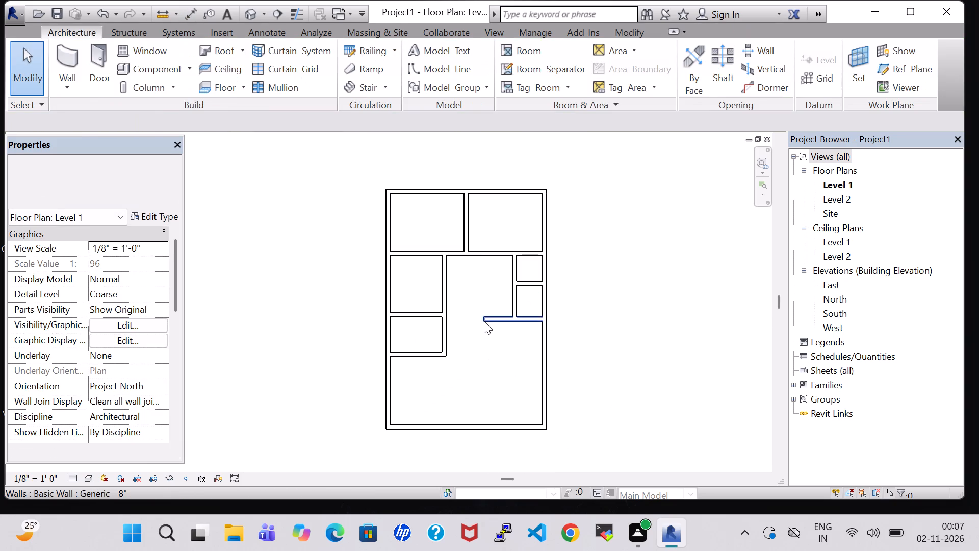
Set the length of the wall along the southern small east room's south side to 10', measured from the east exterior wall.
{"action": "left_click", "coordinate": [484, 321]}
{"action": "left_click", "coordinate": [507, 353]}
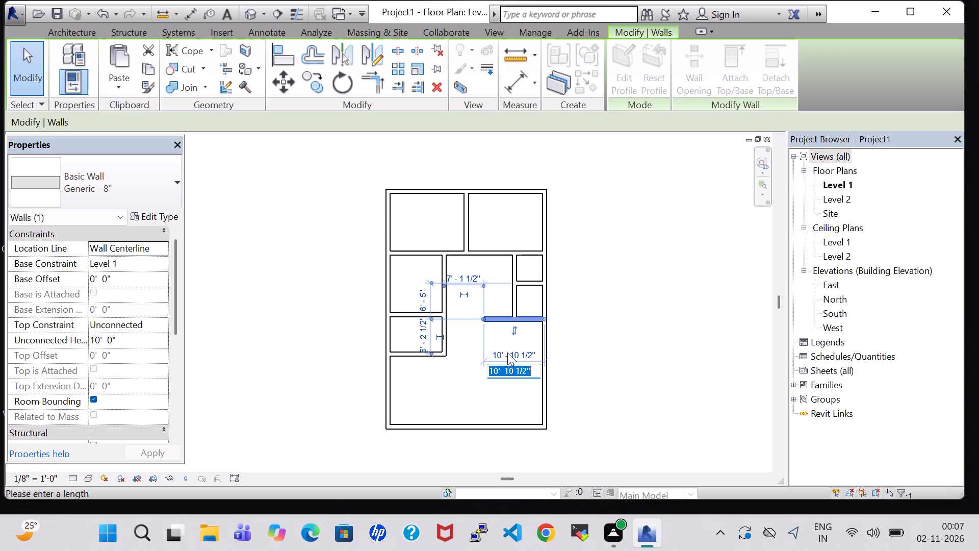
{"action": "left_click", "coordinate": [532, 368]}
{"action": "key", "text": "BackSpace"}
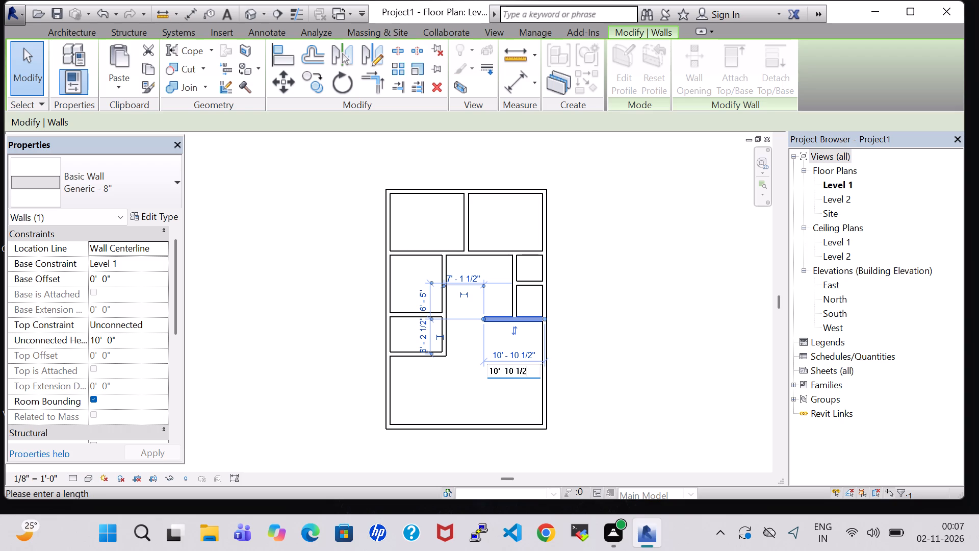
{"action": "key", "text": "BackSpace"}
{"action": "key", "text": "BackSpace"}
{"action": "key", "text": "BackSpace"}
{"action": "key", "text": "BackSpace"}
{"action": "key", "text": "BackSpace"}
{"action": "key", "text": "BackSpace"}
{"action": "key", "text": "BackSpace"}
{"action": "key", "text": "BackSpace"}
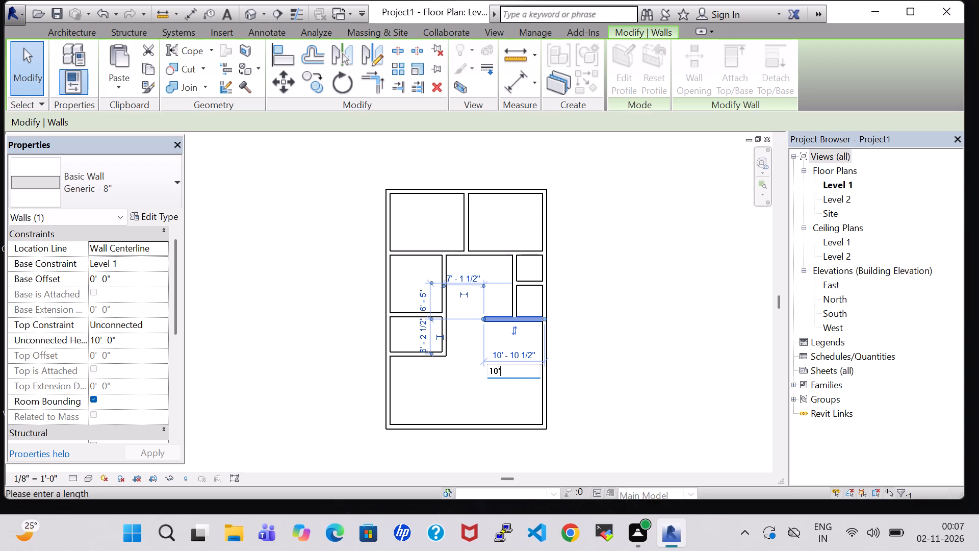
{"action": "key", "text": "Return"}
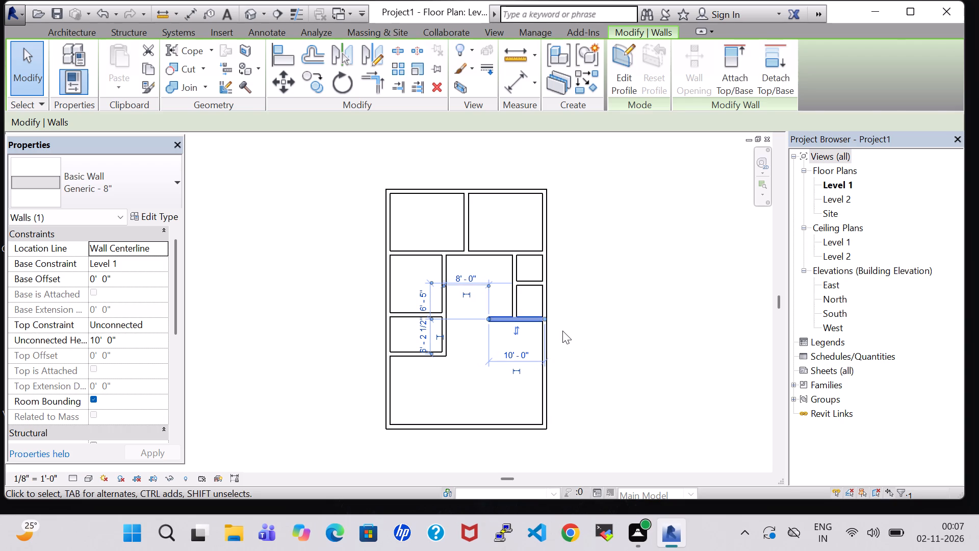
{"action": "key", "text": "Escape"}
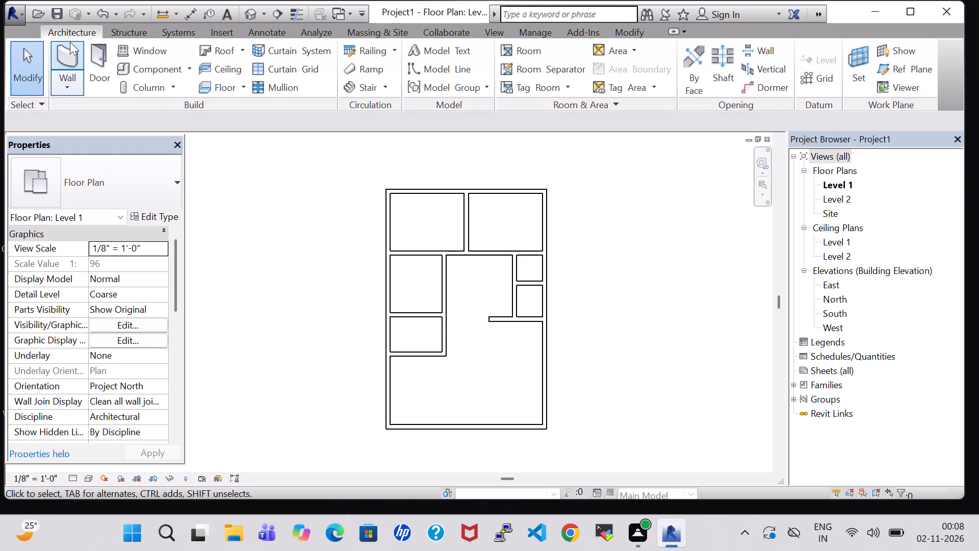
Draw a wall 11' south from that wall's west end and continue it east to the east exterior wall.
{"action": "left_click", "coordinate": [72, 43]}
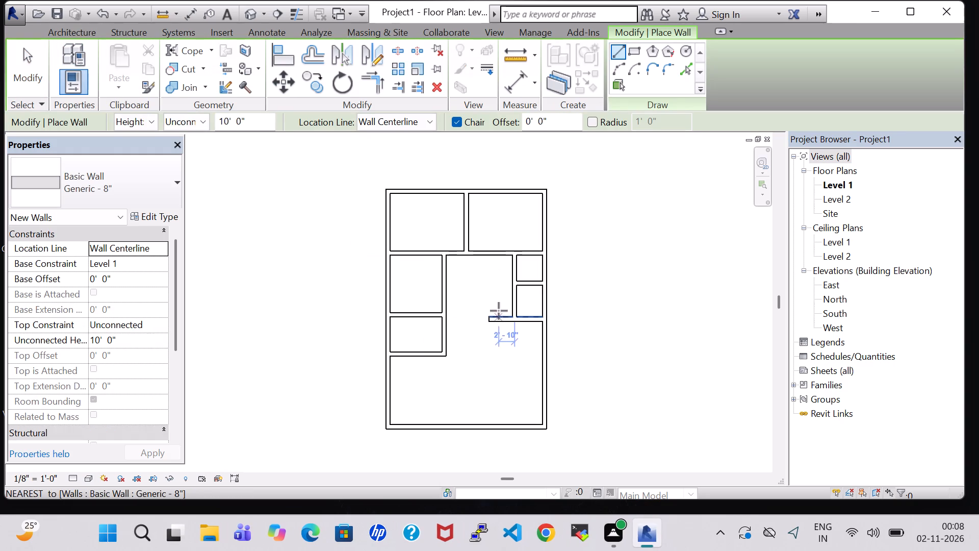
{"action": "left_click", "coordinate": [488, 320]}
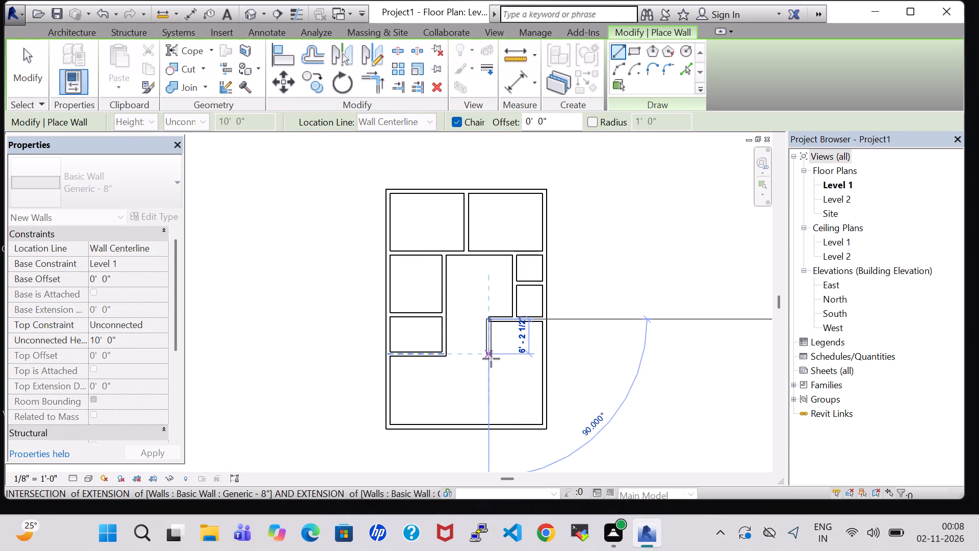
{"action": "type", "text": "11'"}
{"action": "key", "text": "Return"}
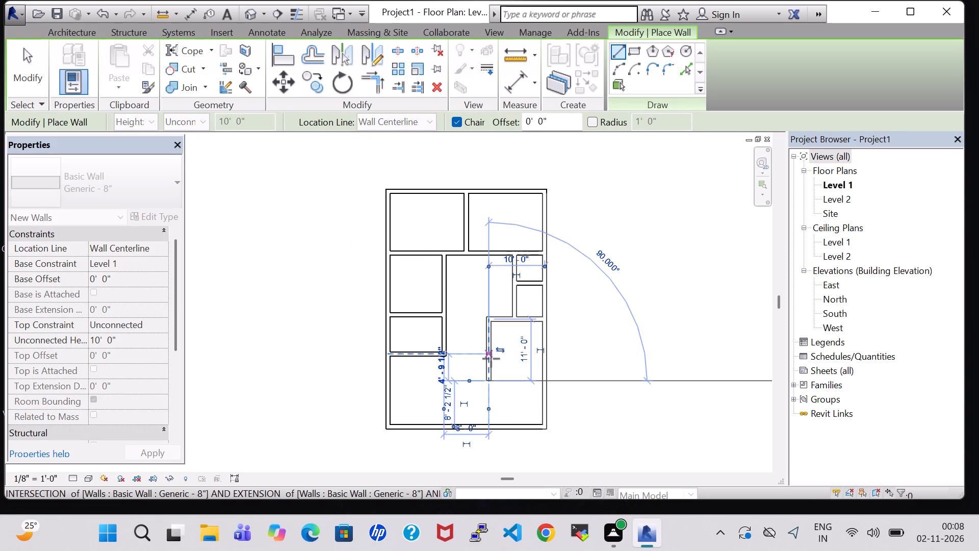
{"action": "double_click", "coordinate": [545, 377]}
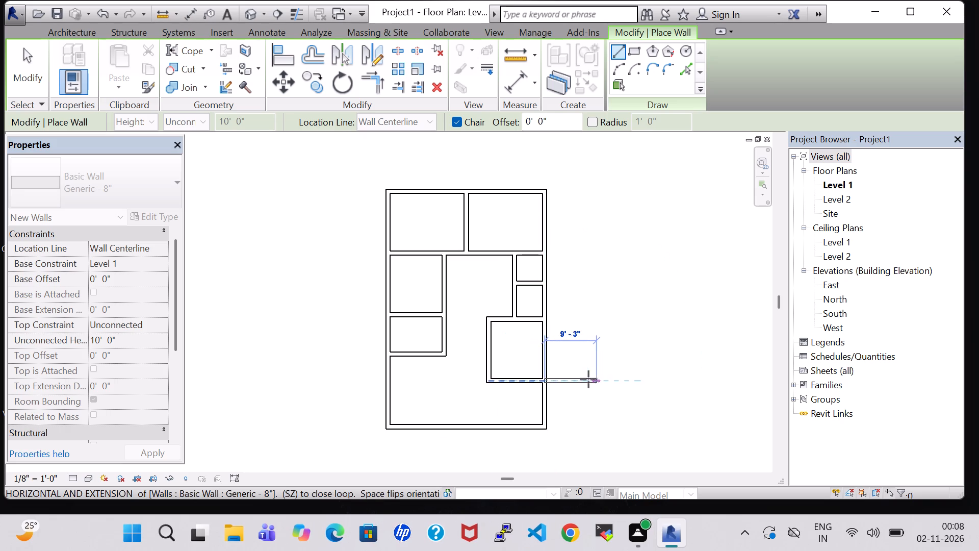
{"action": "key", "text": "Escape"}
{"action": "key", "text": "Escape"}
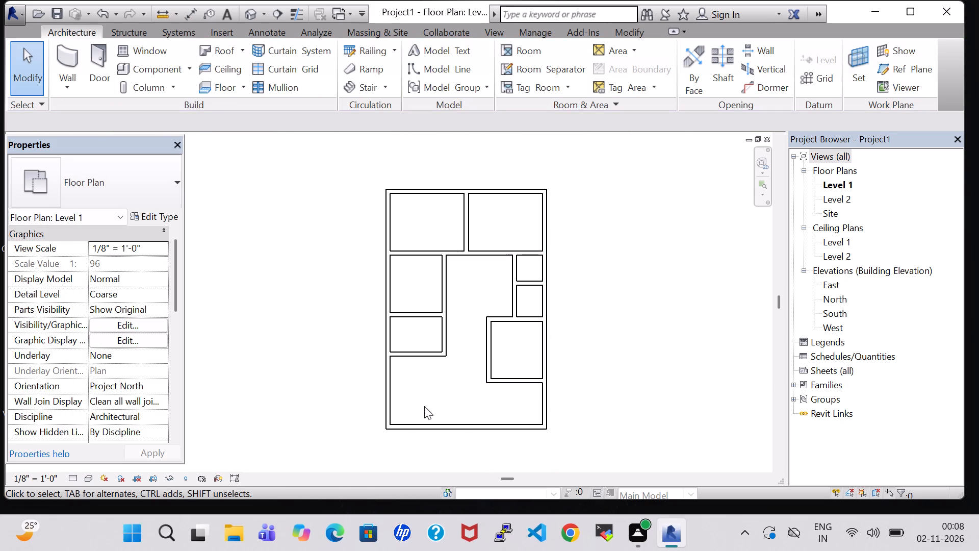
Duplicate the wall type of the partition between the two northern rooms under the name INNER 6".
{"action": "scroll", "coordinate": [444, 398], "scroll_direction": "down", "scroll_amount": 1}
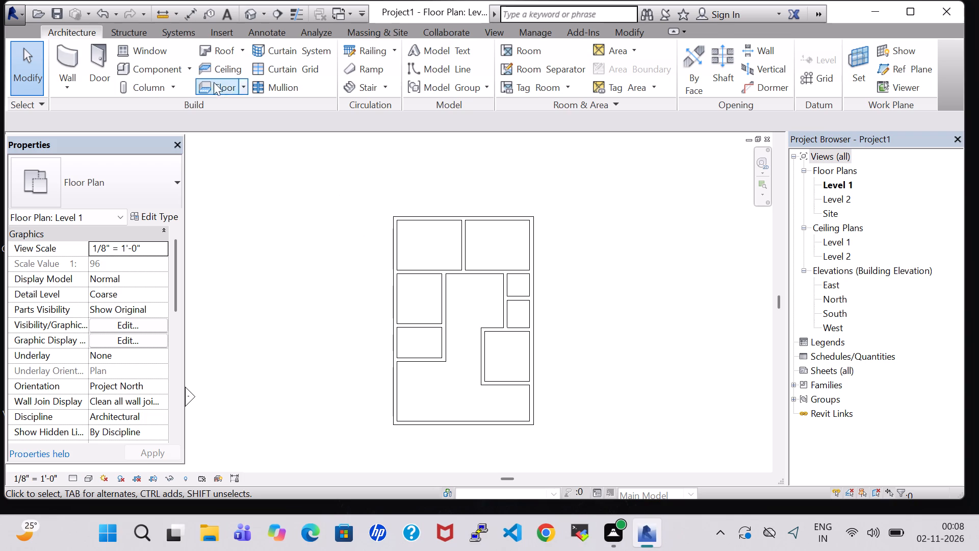
{"action": "left_click", "coordinate": [458, 245]}
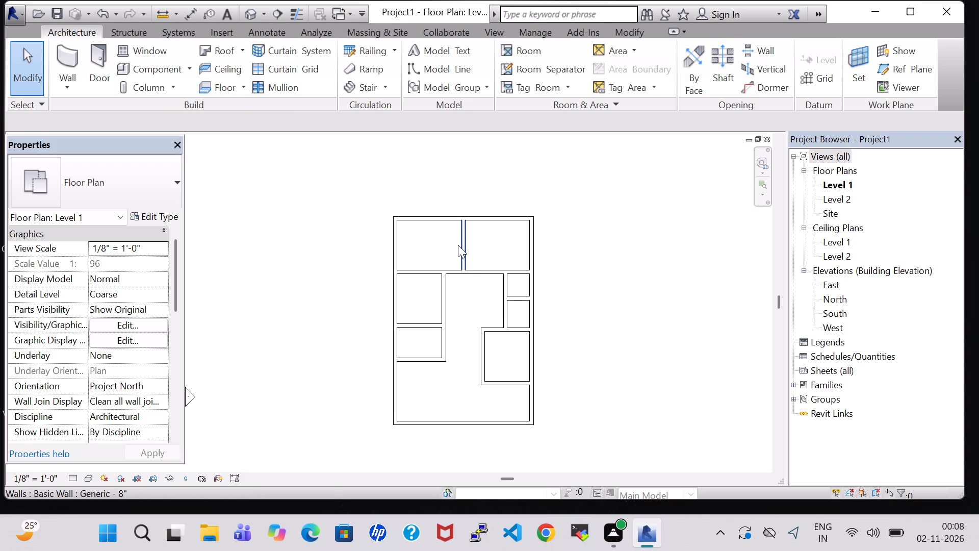
{"action": "left_click", "coordinate": [167, 216]}
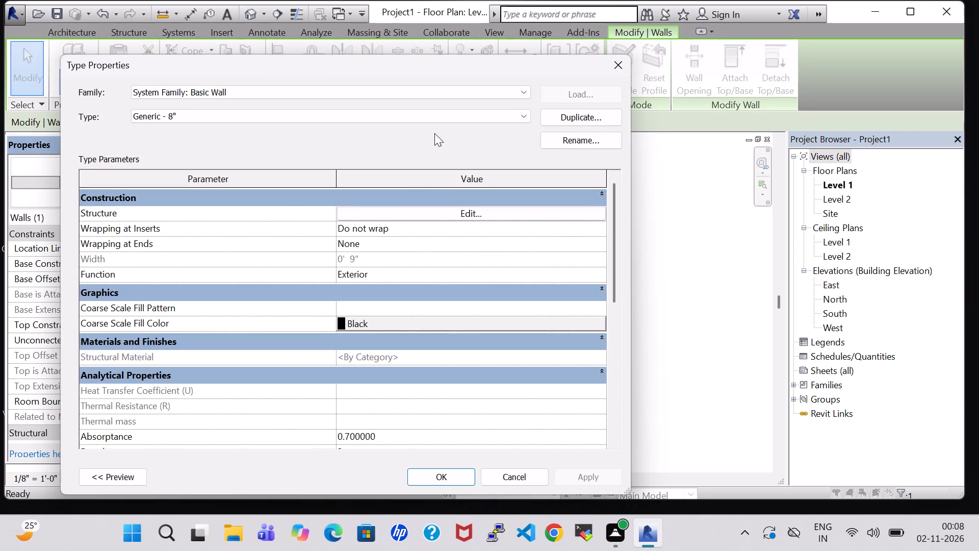
{"action": "left_click", "coordinate": [562, 115]}
{"action": "key", "text": "BackSpace"}
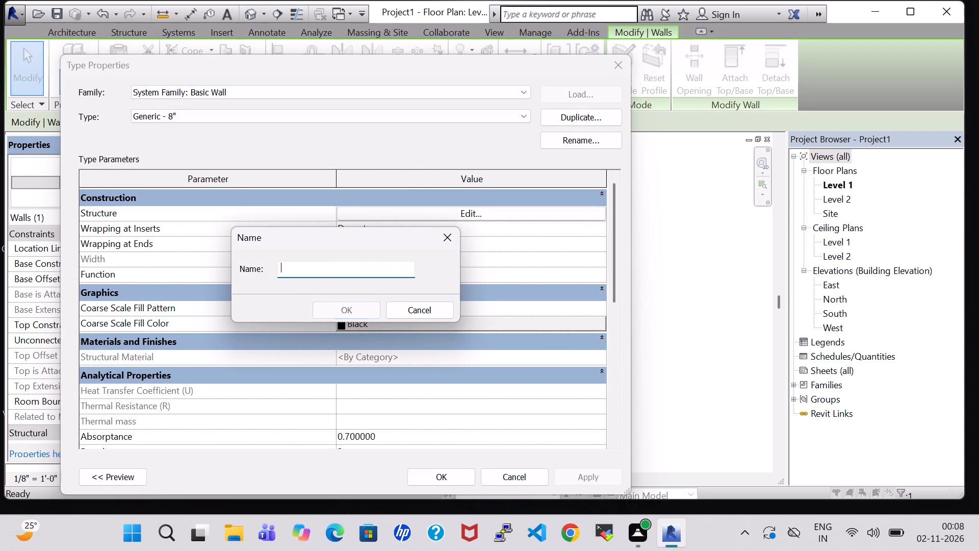
{"action": "type", "text": "inner"}
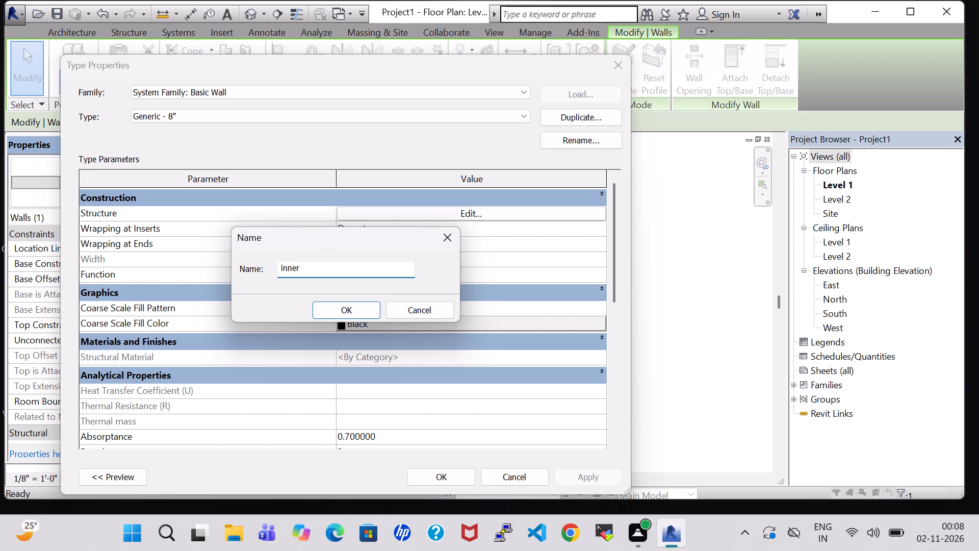
{"action": "key", "text": "space"}
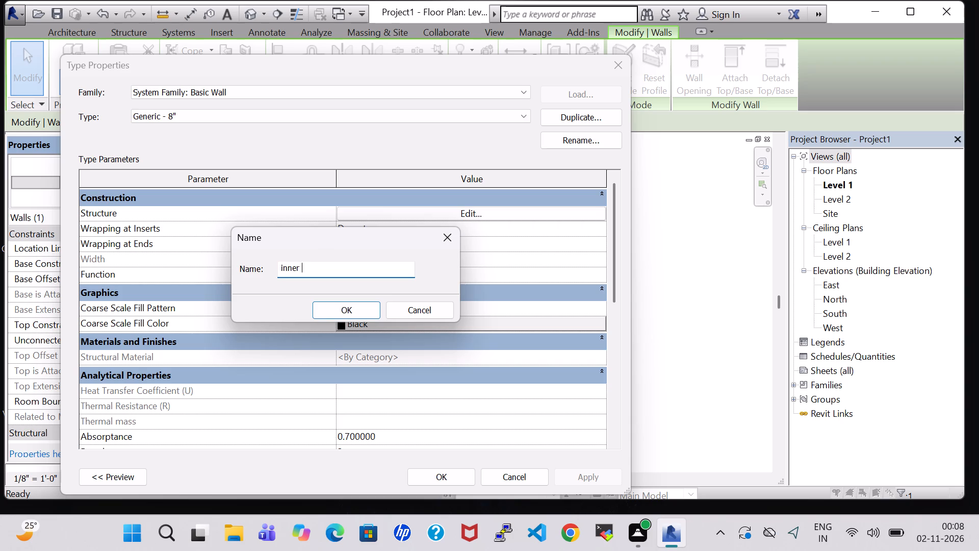
{"action": "key", "text": "BackSpace"}
{"action": "key", "text": "BackSpace"}
{"action": "key", "text": "BackSpace"}
{"action": "key", "text": "BackSpace"}
{"action": "key", "text": "BackSpace"}
{"action": "key", "text": "BackSpace"}
{"action": "key", "text": "BackSpace"}
{"action": "key", "text": "BackSpace"}
{"action": "key", "text": "BackSpace"}
{"action": "key", "text": "BackSpace"}
{"action": "key", "text": "BackSpace"}
{"action": "key", "text": "BackSpace"}
{"action": "type", "text": "INNER"}
{"action": "key", "text": "space"}
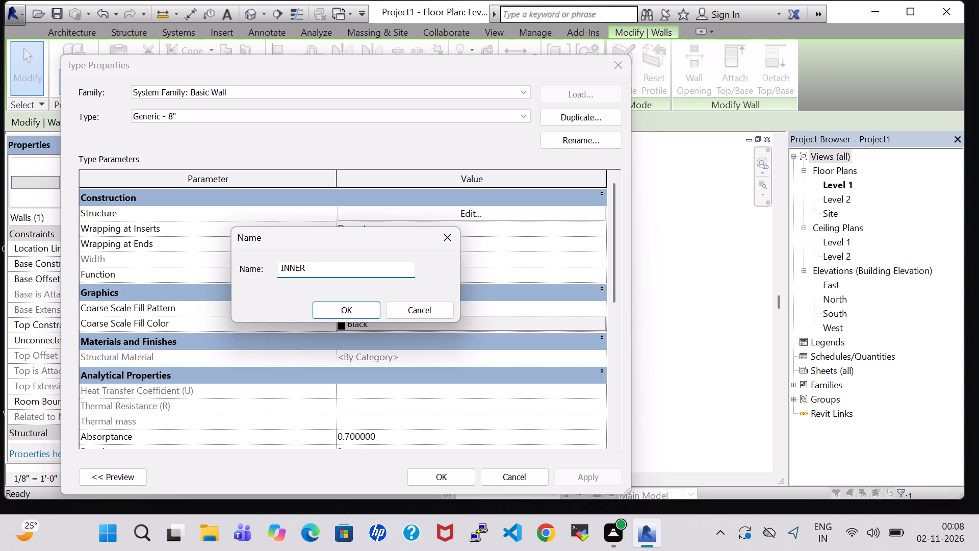
{"action": "key", "text": "6"}
{"action": "key", "text": "shift+quotedbl"}
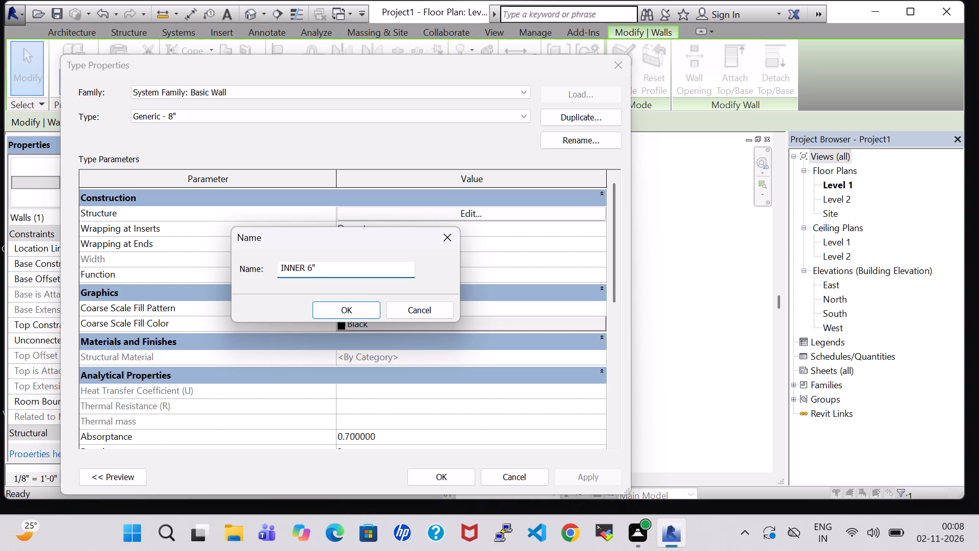
{"action": "double_click", "coordinate": [373, 308]}
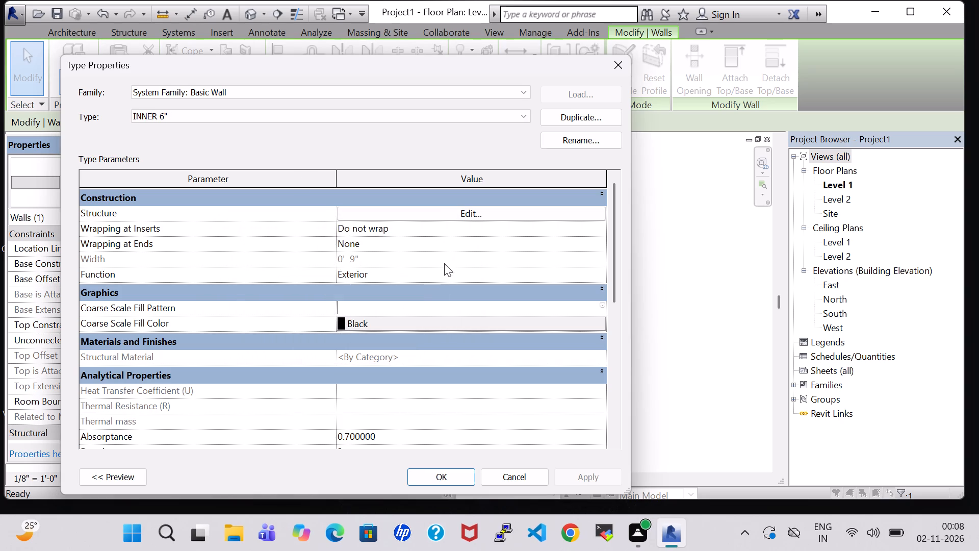
Set the INNER 6" type's structure layer thickness to 6" and its sample height to 10', and apply it to the partition.
{"action": "left_click", "coordinate": [466, 213]}
{"action": "left_click", "coordinate": [367, 207]}
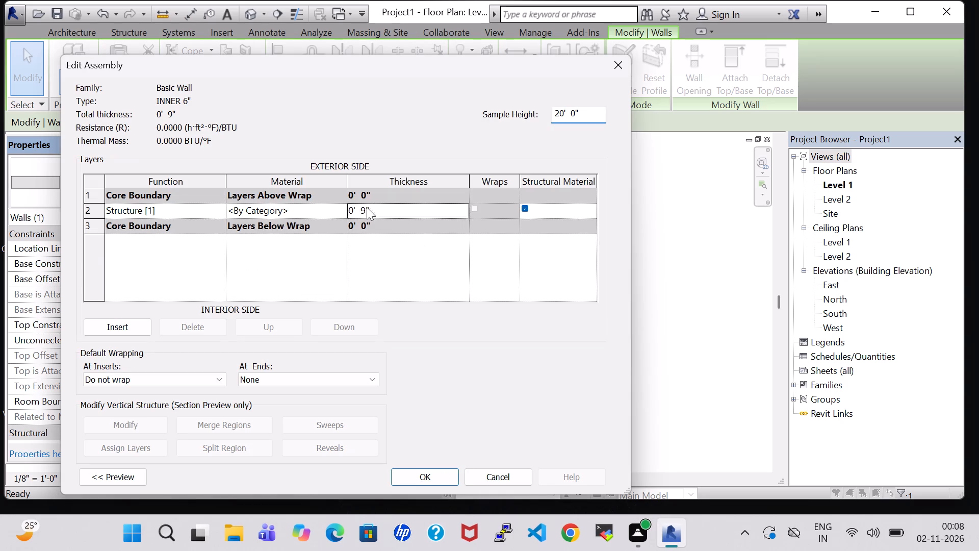
{"action": "key", "text": "BackSpace"}
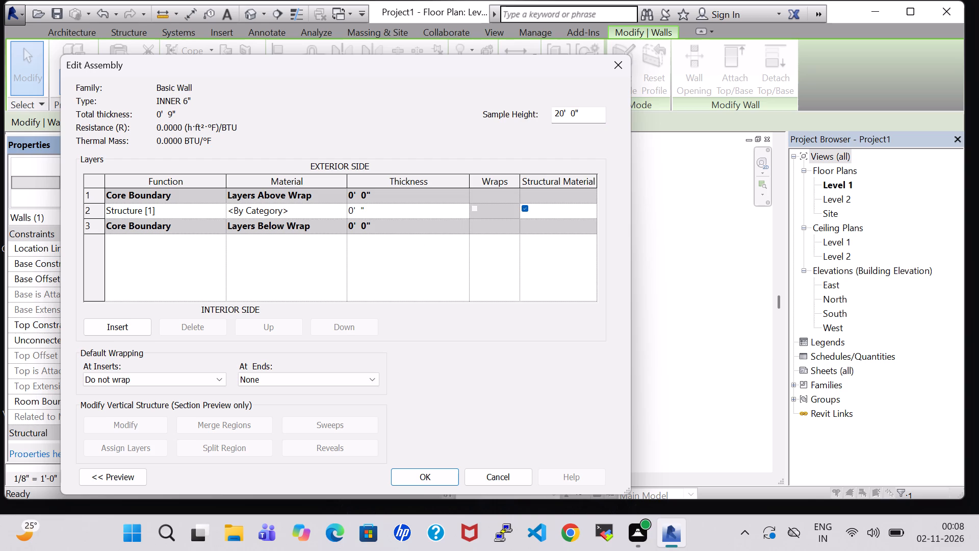
{"action": "key", "text": "7"}
{"action": "key", "text": "BackSpace"}
{"action": "key", "text": "6"}
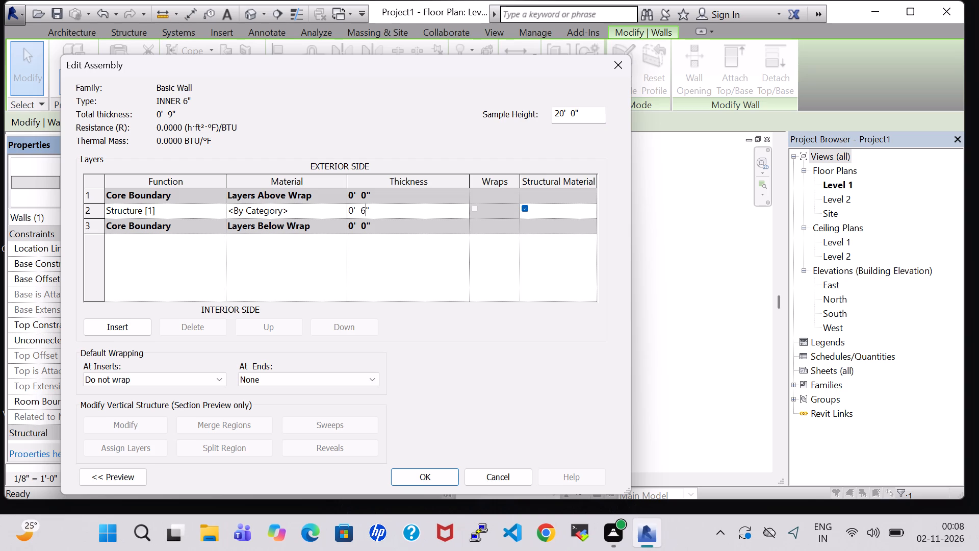
{"action": "left_click", "coordinate": [558, 114]}
{"action": "key", "text": "BackSpace"}
{"action": "key", "text": "1"}
{"action": "left_click", "coordinate": [435, 471]}
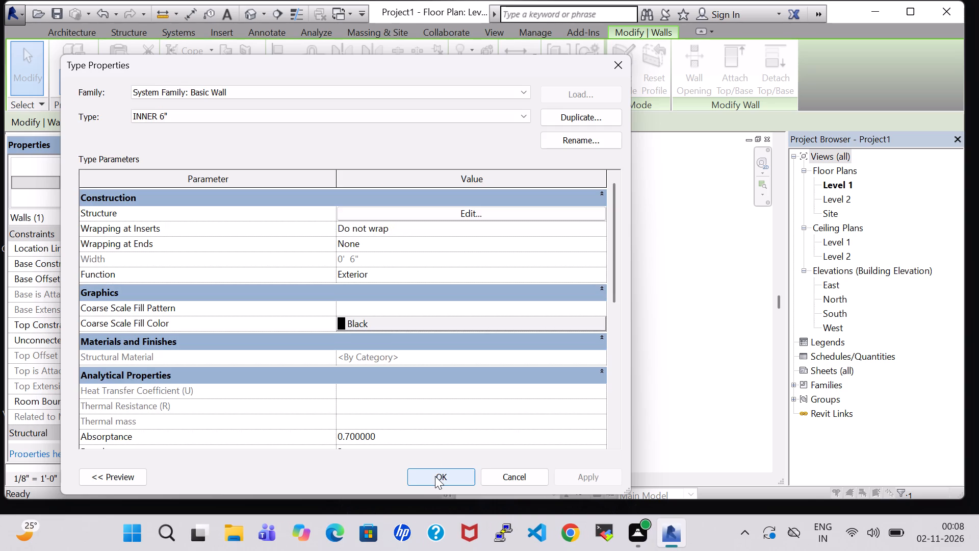
{"action": "left_click", "coordinate": [435, 476]}
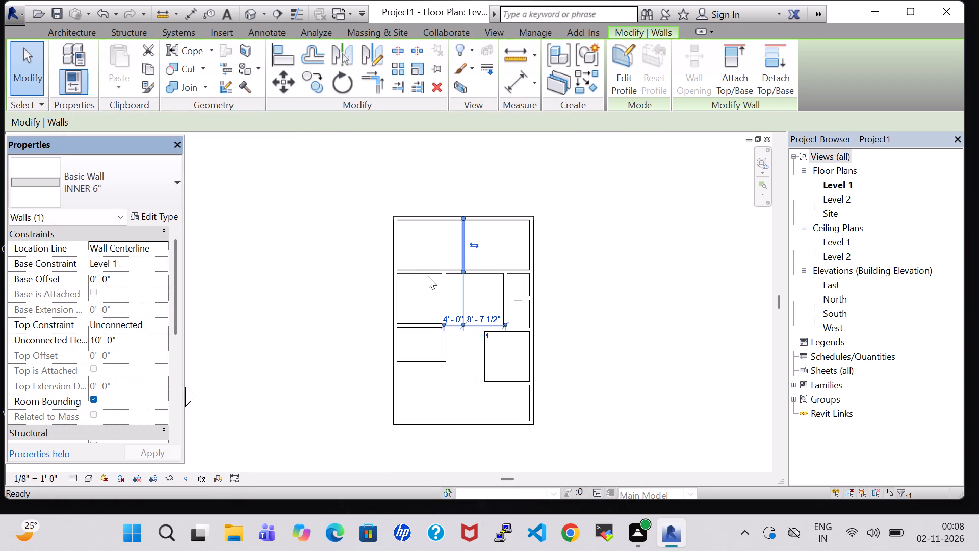
Change the horizontal partition south of the two northern rooms to the INNER 6" wall type.
{"action": "left_click", "coordinate": [418, 253]}
{"action": "left_click", "coordinate": [424, 268]}
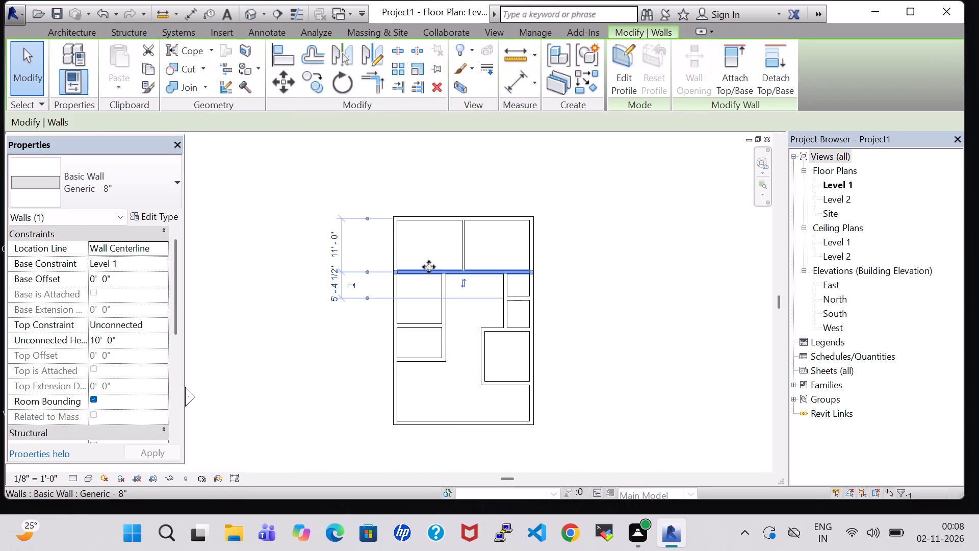
{"action": "left_click", "coordinate": [109, 187]}
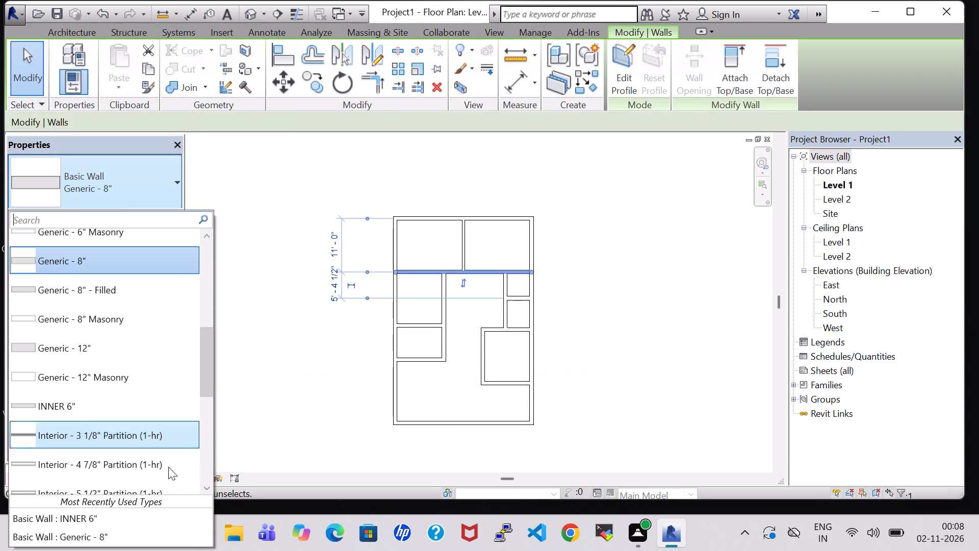
{"action": "left_click", "coordinate": [115, 519]}
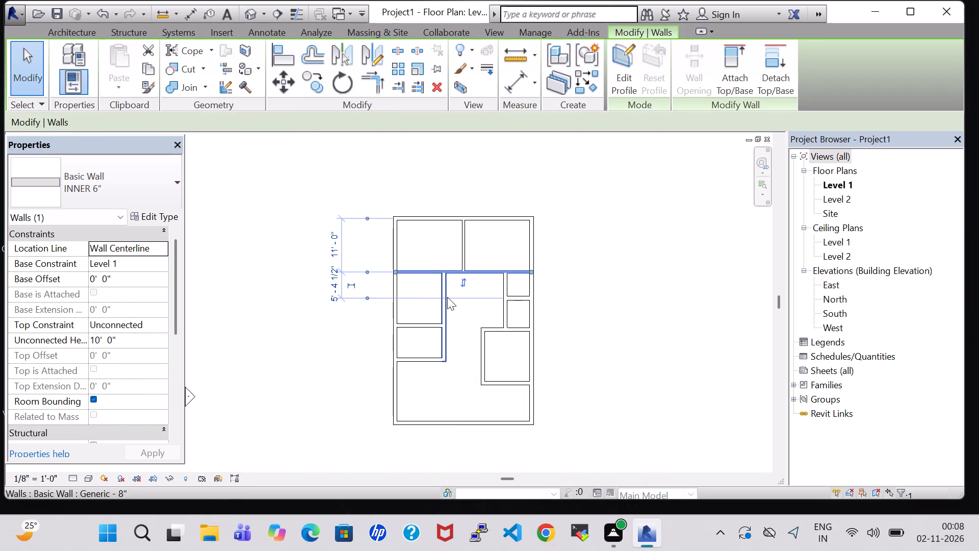
Change the western rooms' shared east wall, the wall dividing them and their southern wall to the INNER 6" type.
{"action": "left_click", "coordinate": [442, 302]}
{"action": "left_click", "coordinate": [142, 188]}
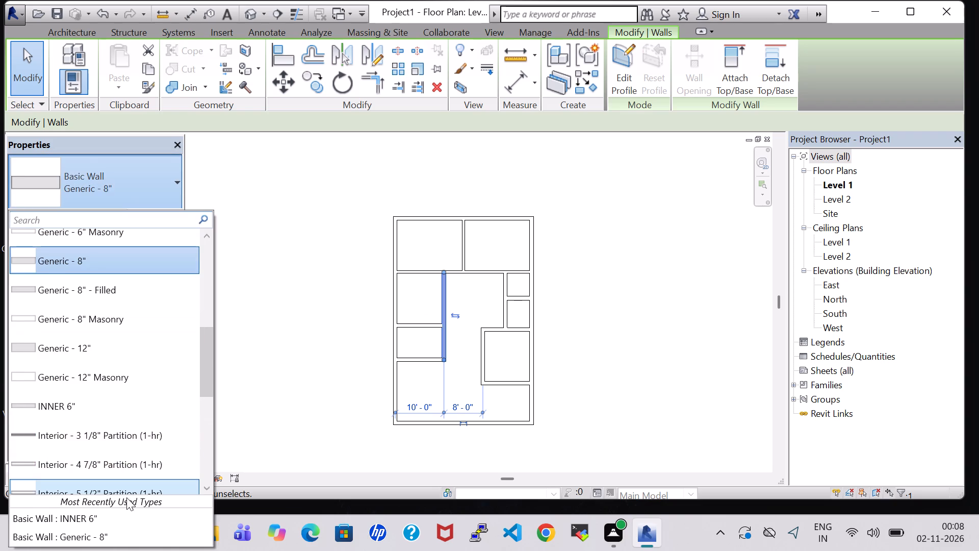
{"action": "left_click", "coordinate": [124, 517]}
{"action": "left_click", "coordinate": [424, 332]}
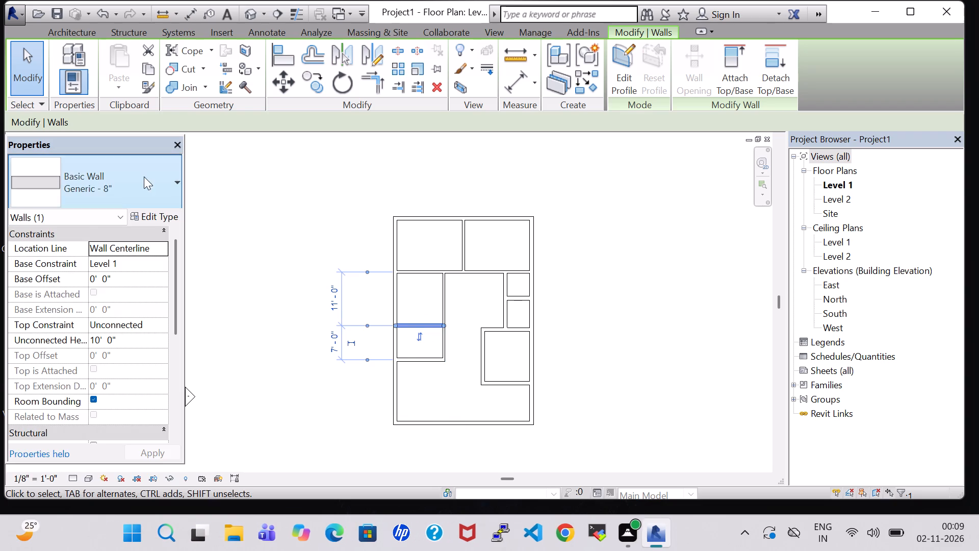
{"action": "left_click", "coordinate": [142, 177]}
{"action": "left_click", "coordinate": [104, 522]}
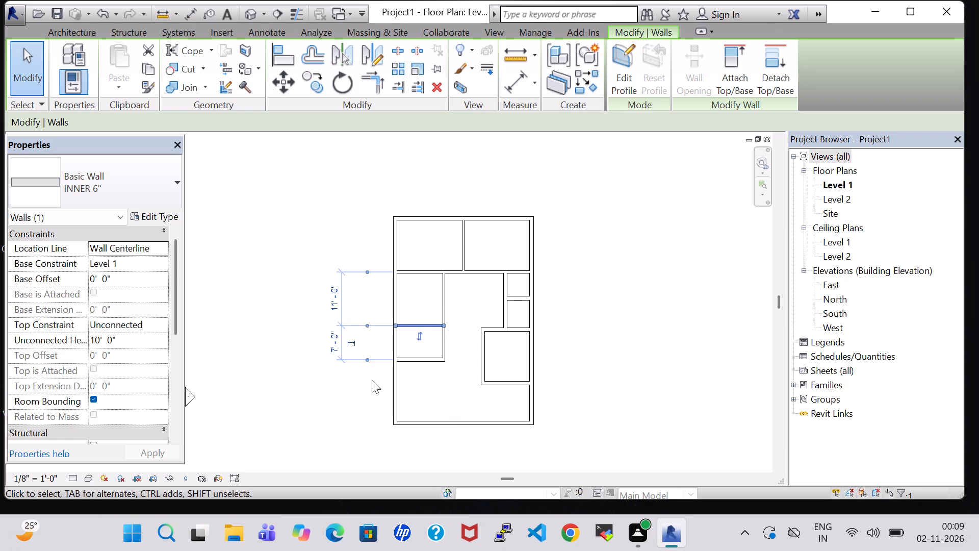
{"action": "left_click", "coordinate": [428, 363]}
{"action": "left_click", "coordinate": [125, 195]}
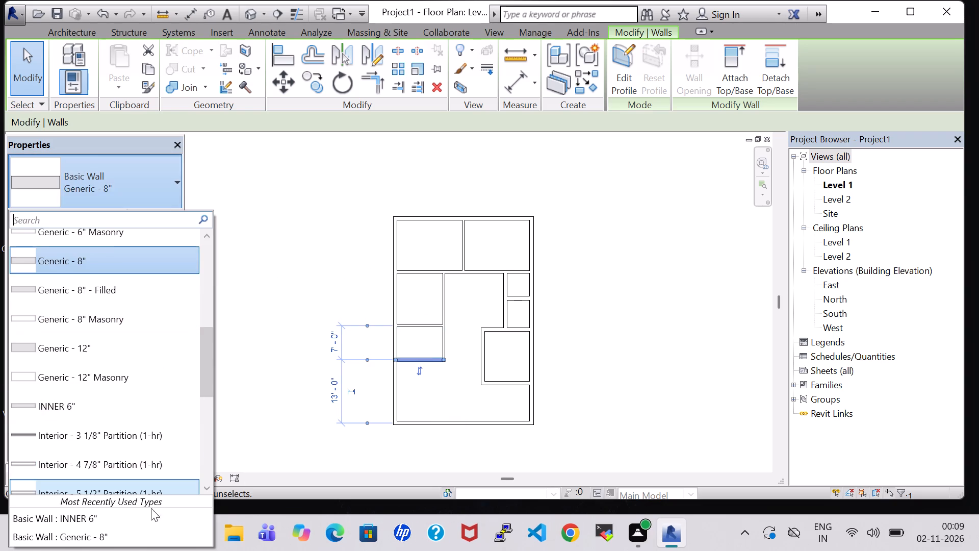
{"action": "left_click", "coordinate": [148, 519]}
Change the two small eastern rooms' west wall and the wall dividing them to the INNER 6" type.
{"action": "left_click", "coordinate": [499, 291]}
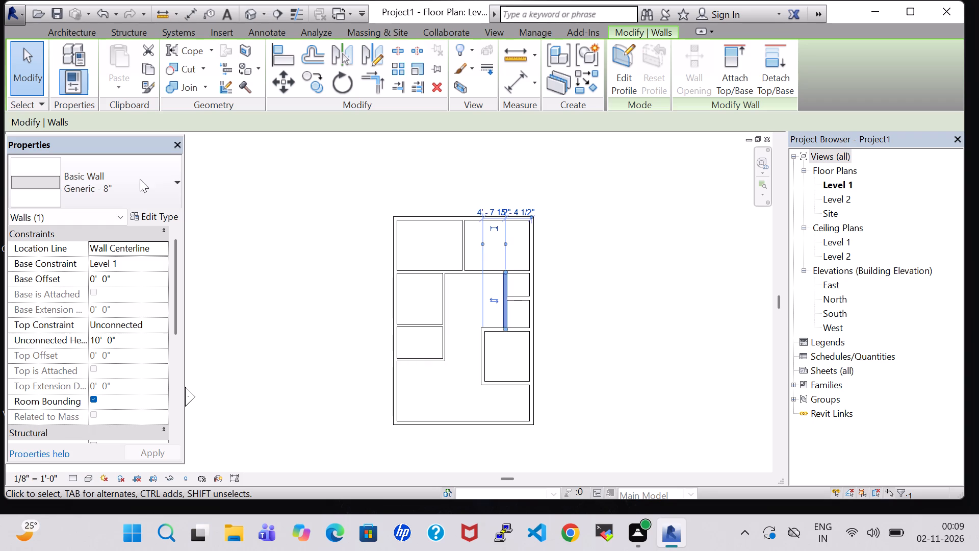
{"action": "left_click", "coordinate": [140, 179]}
{"action": "left_click", "coordinate": [118, 524]}
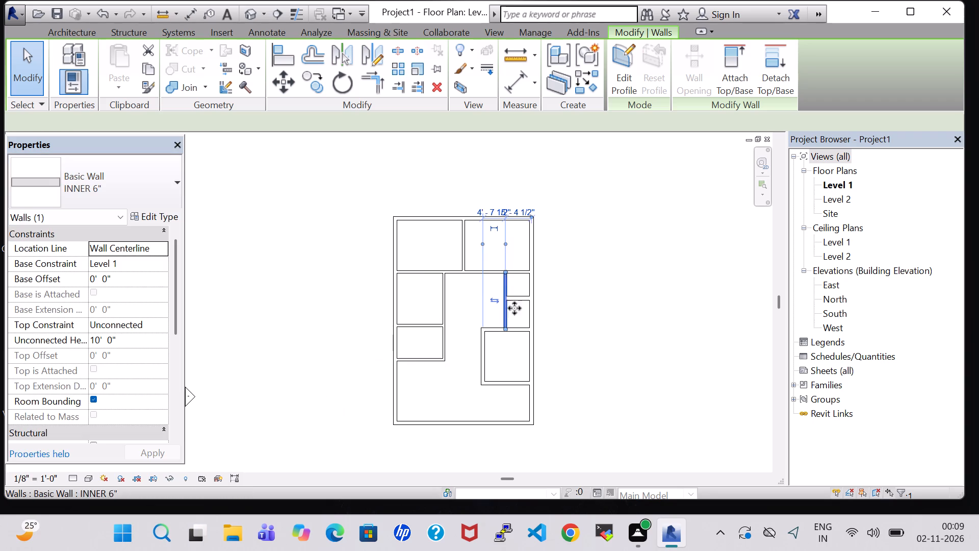
{"action": "left_click", "coordinate": [522, 303]}
{"action": "left_click", "coordinate": [85, 193]}
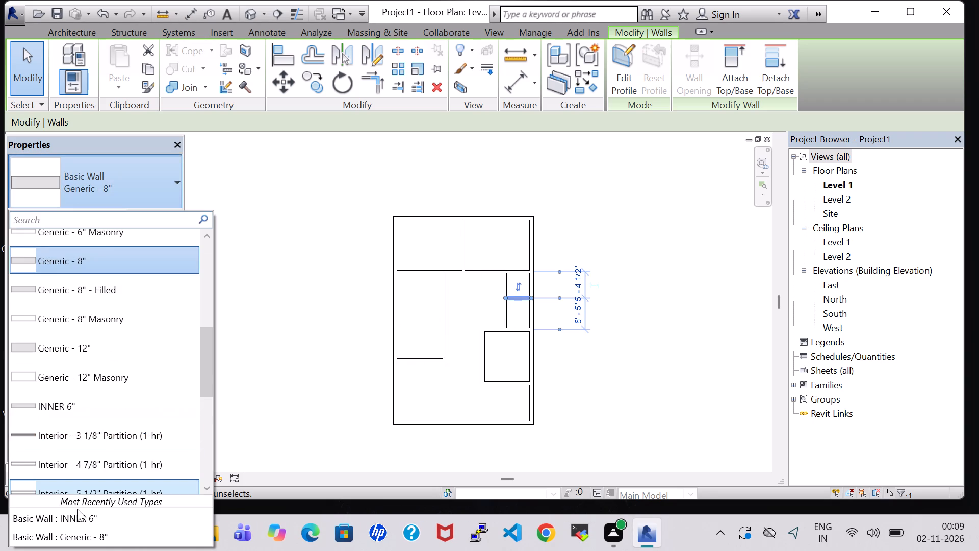
{"action": "left_click", "coordinate": [78, 514]}
Change the southeastern room's north, west and south walls to the INNER 6" wall type.
{"action": "left_click", "coordinate": [511, 332]}
{"action": "double_click", "coordinate": [150, 187]}
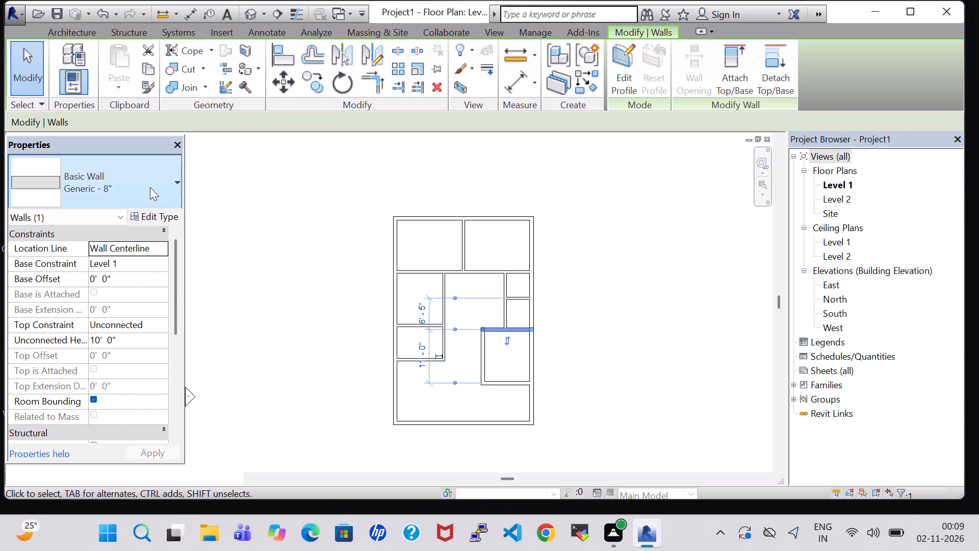
{"action": "left_click", "coordinate": [126, 513]}
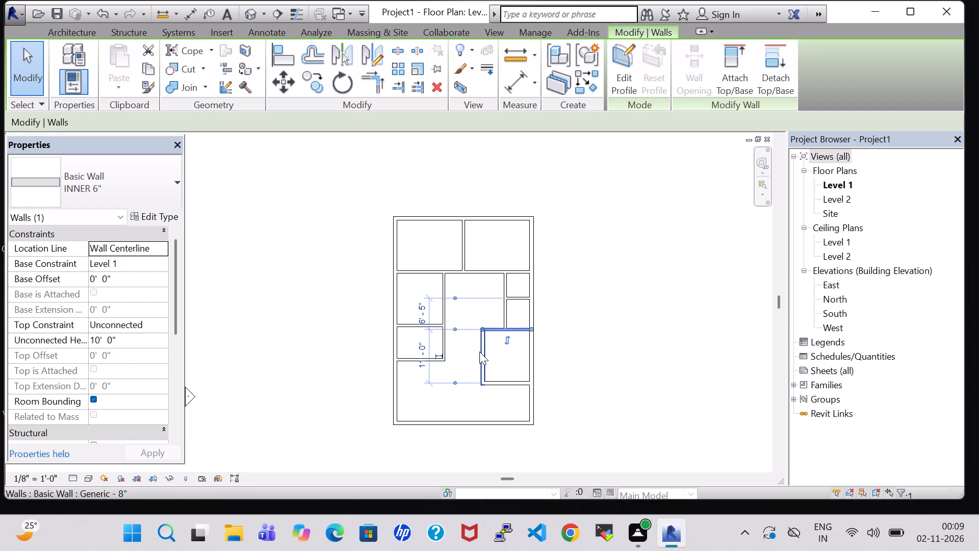
{"action": "left_click", "coordinate": [479, 352]}
{"action": "left_click", "coordinate": [116, 177]}
{"action": "left_click", "coordinate": [130, 511]}
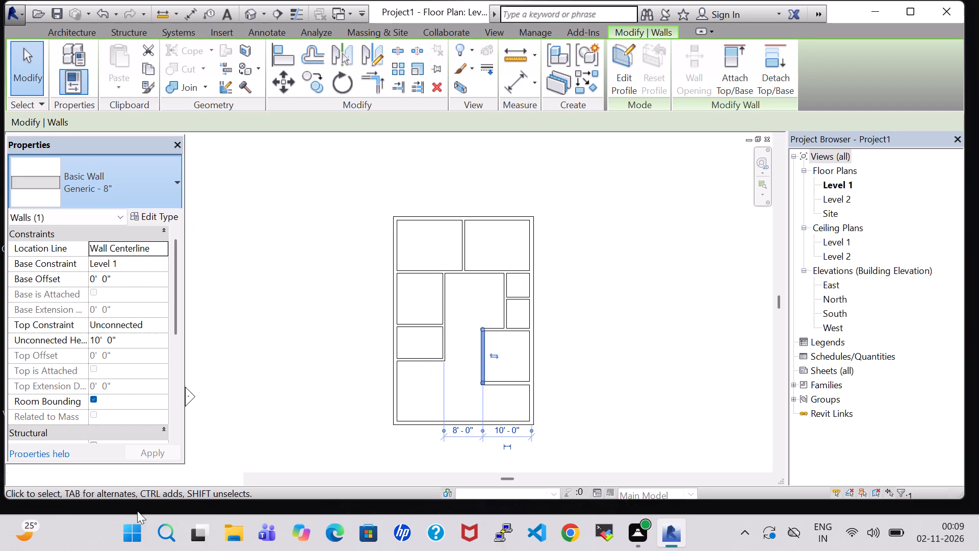
{"action": "left_click", "coordinate": [508, 387]}
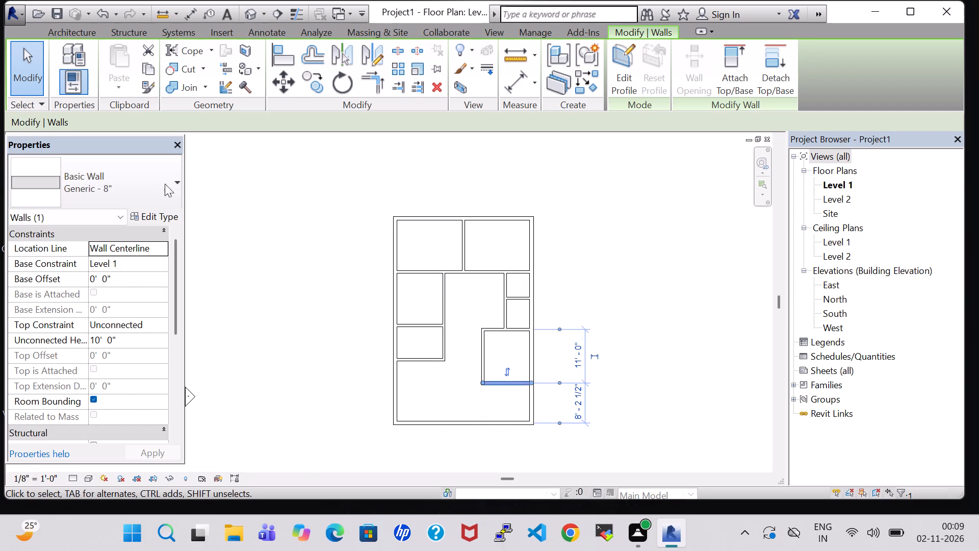
{"action": "left_click", "coordinate": [154, 184]}
{"action": "left_click", "coordinate": [85, 522]}
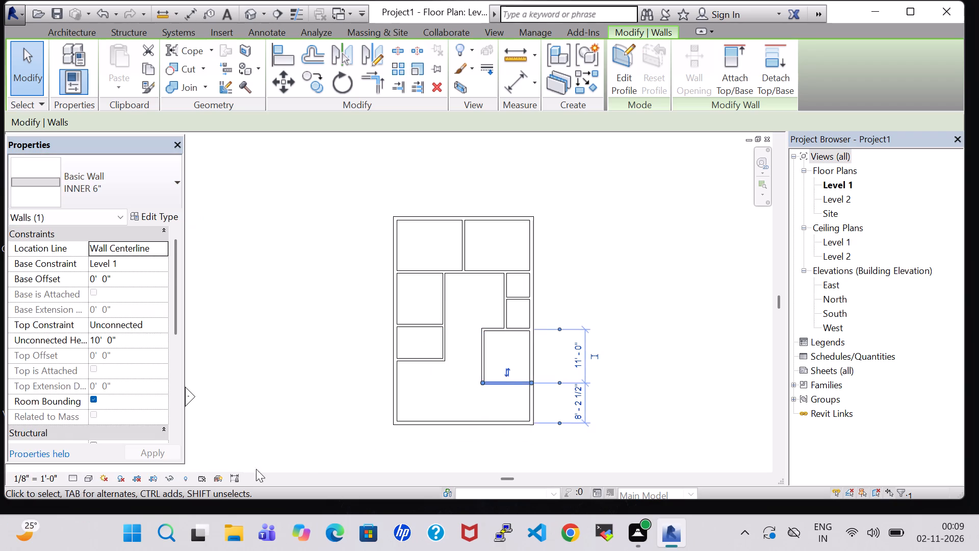
{"action": "double_click", "coordinate": [618, 268]}
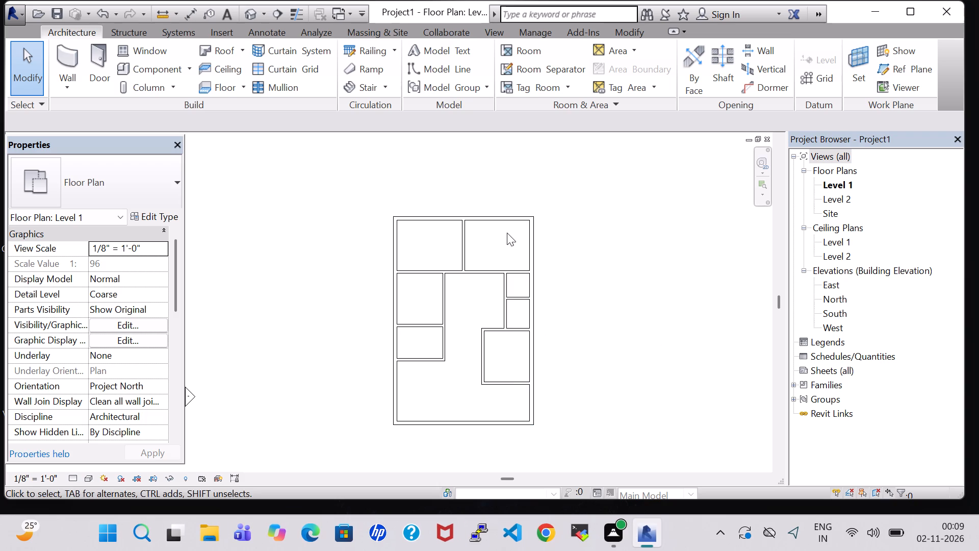
Check the type properties of the northern exterior wall.
{"action": "left_click", "coordinate": [500, 212]}
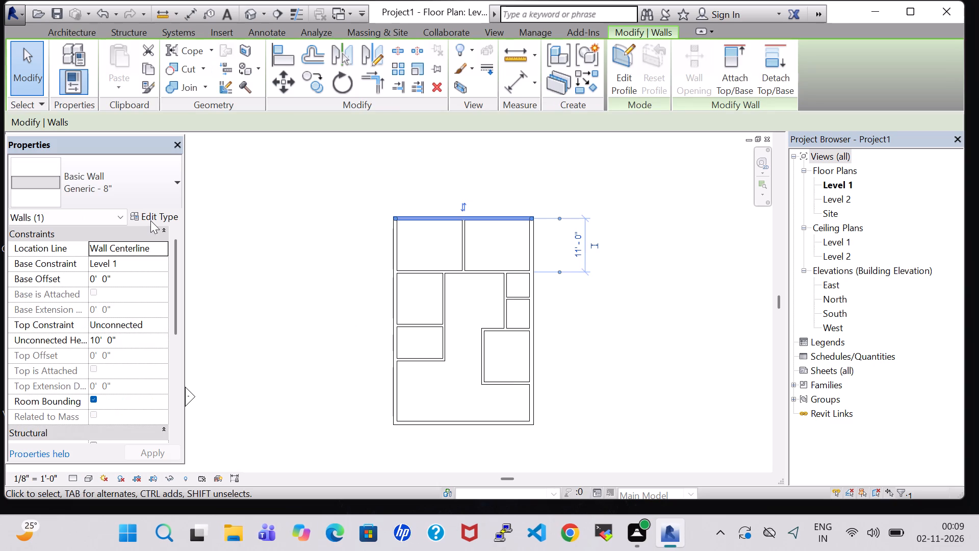
{"action": "left_click", "coordinate": [150, 218]}
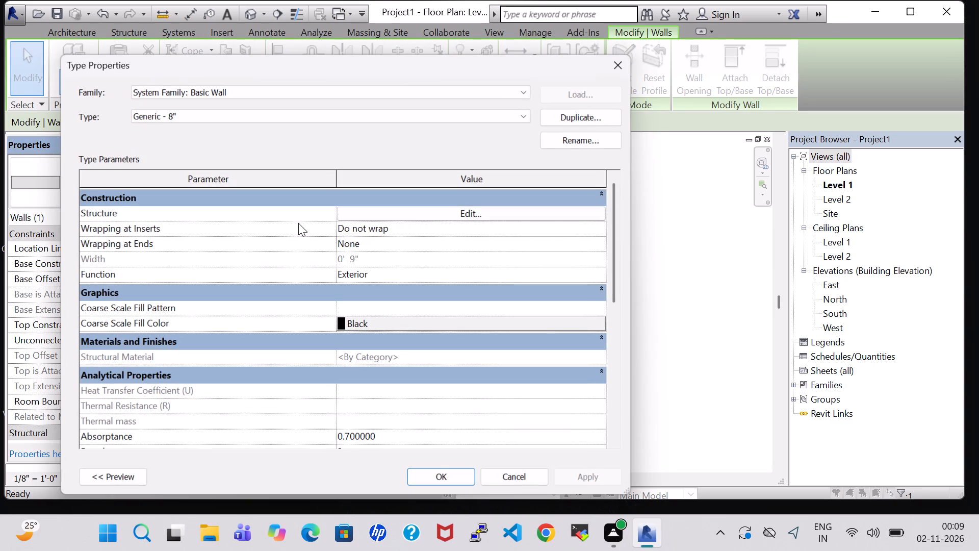
{"action": "left_click", "coordinate": [621, 67]}
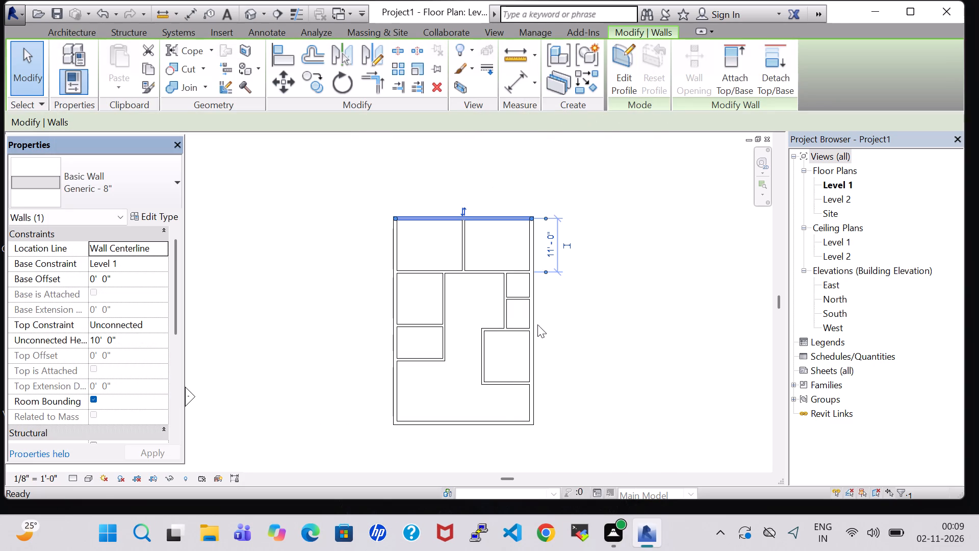
{"action": "left_click", "coordinate": [532, 325]}
{"action": "left_click", "coordinate": [643, 345]}
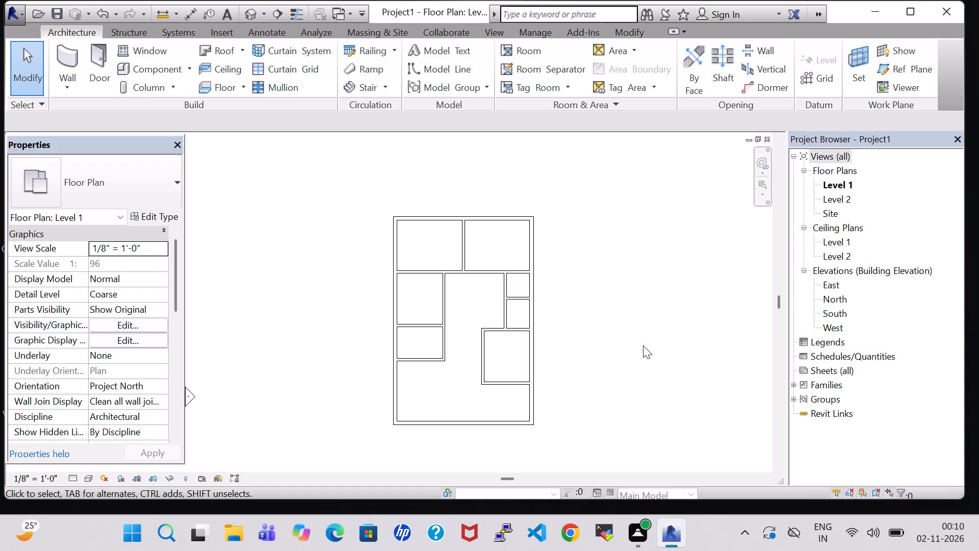
Load the Door-Exterior-Single-Entry-Half Arch Glass-Wood_Clad family from the Residential doors library for door placement.
{"action": "scroll", "coordinate": [537, 264], "scroll_direction": "up", "scroll_amount": 5}
{"action": "middle_click_drag", "start_coordinate": [457, 250], "coordinate": [469, 250]}
{"action": "scroll", "coordinate": [457, 250], "scroll_direction": "up", "scroll_amount": 1}
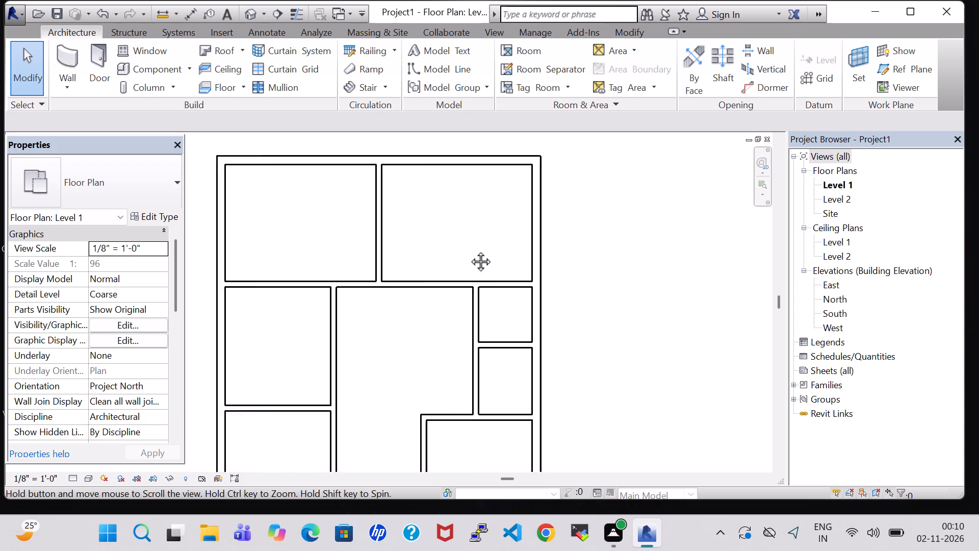
{"action": "middle_click_drag", "start_coordinate": [469, 250], "coordinate": [639, 248]}
{"action": "scroll", "coordinate": [641, 248], "scroll_direction": "down", "scroll_amount": 4}
{"action": "left_click", "coordinate": [95, 62]}
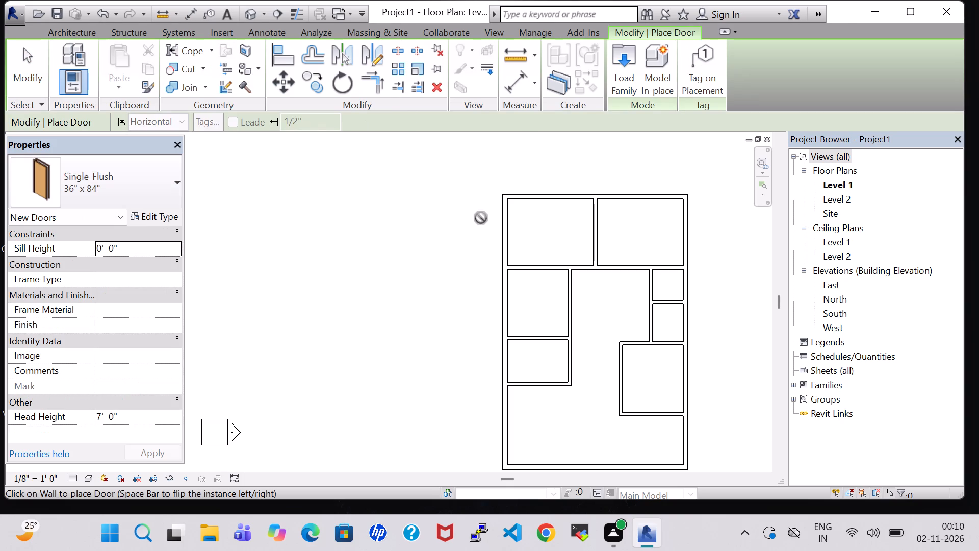
{"action": "middle_click_drag", "start_coordinate": [649, 122], "coordinate": [575, 168]}
{"action": "middle_click_drag", "start_coordinate": [660, 175], "coordinate": [631, 185]}
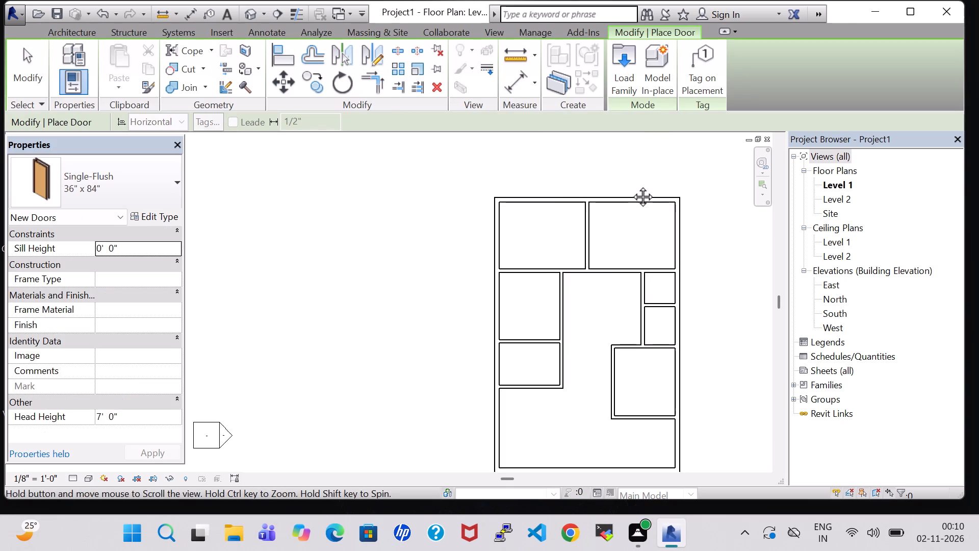
{"action": "middle_click_drag", "start_coordinate": [631, 185], "coordinate": [576, 197]}
{"action": "scroll", "coordinate": [568, 192], "scroll_direction": "down", "scroll_amount": 2}
{"action": "middle_click", "coordinate": [668, 312]}
{"action": "middle_click_drag", "start_coordinate": [662, 311], "coordinate": [608, 275]}
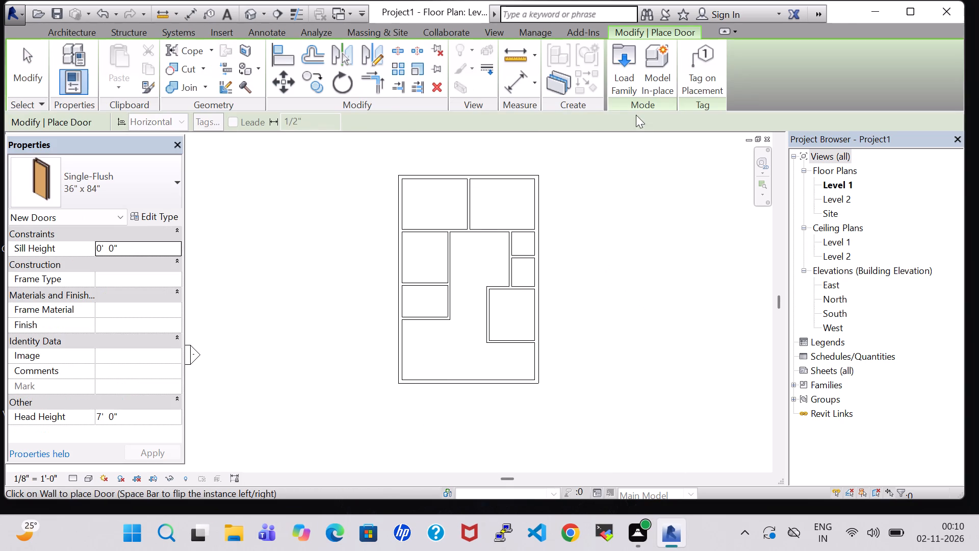
{"action": "left_click", "coordinate": [629, 74]}
{"action": "double_click", "coordinate": [571, 259]}
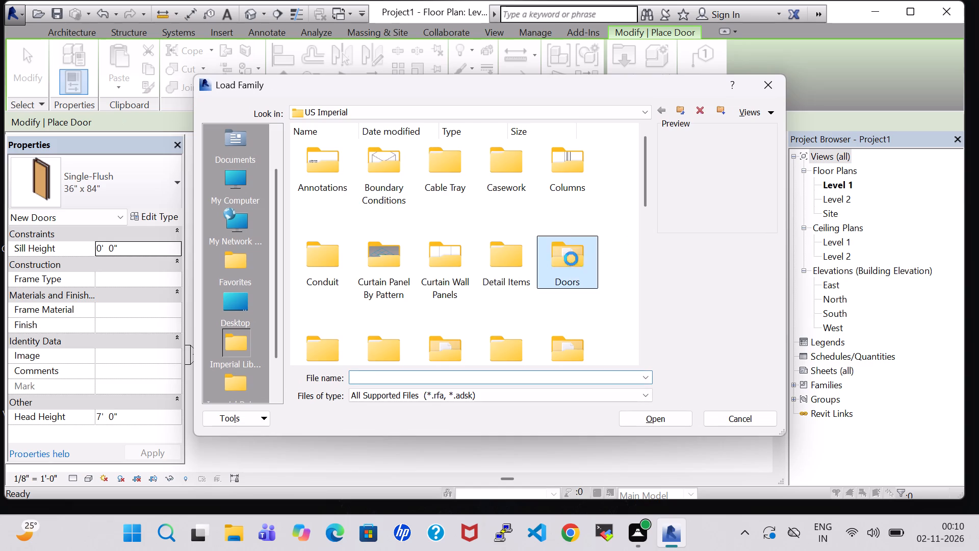
{"action": "double_click", "coordinate": [447, 151]}
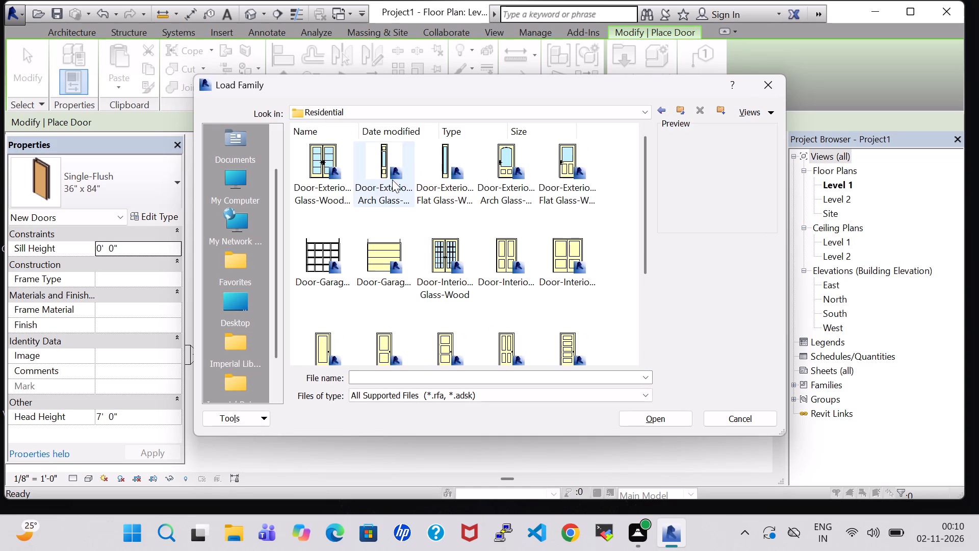
{"action": "left_click", "coordinate": [503, 161]}
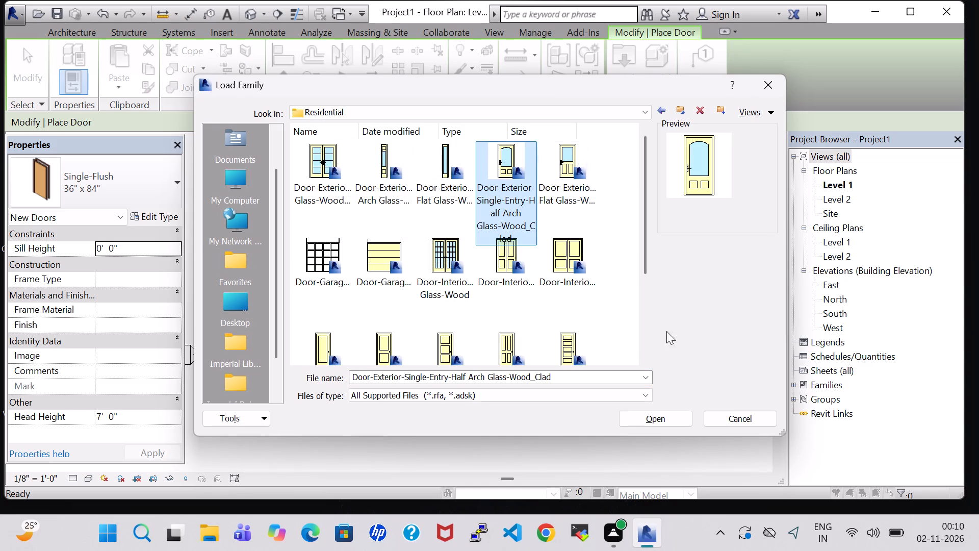
{"action": "left_click", "coordinate": [676, 424]}
{"action": "left_click", "coordinate": [547, 331]}
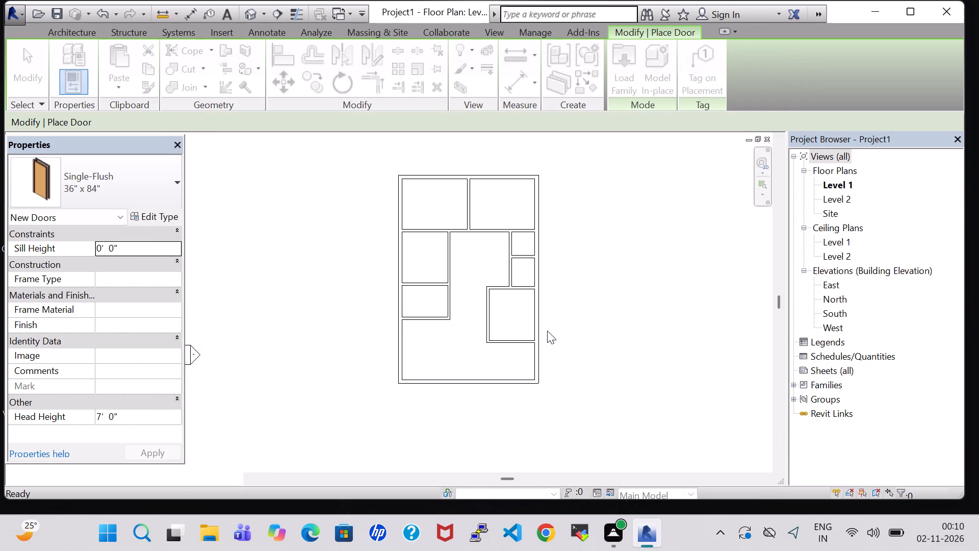
Place a 36" x 80" door in the northwestern room's south wall, about 2'-0" from the partition, opening into the room and hinged on the partition side.
{"action": "scroll", "coordinate": [466, 226], "scroll_direction": "up", "scroll_amount": 3}
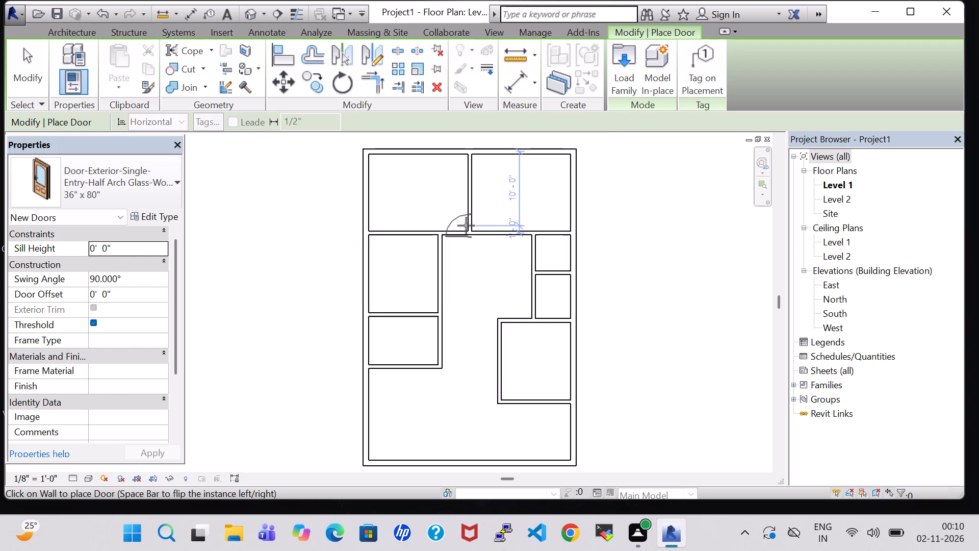
{"action": "scroll", "coordinate": [466, 226], "scroll_direction": "up", "scroll_amount": 6}
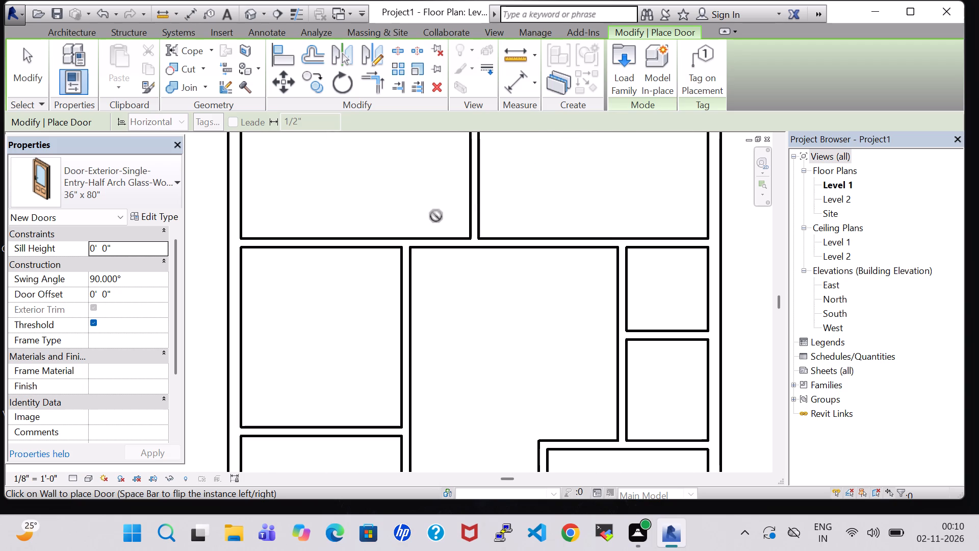
{"action": "key", "text": "space"}
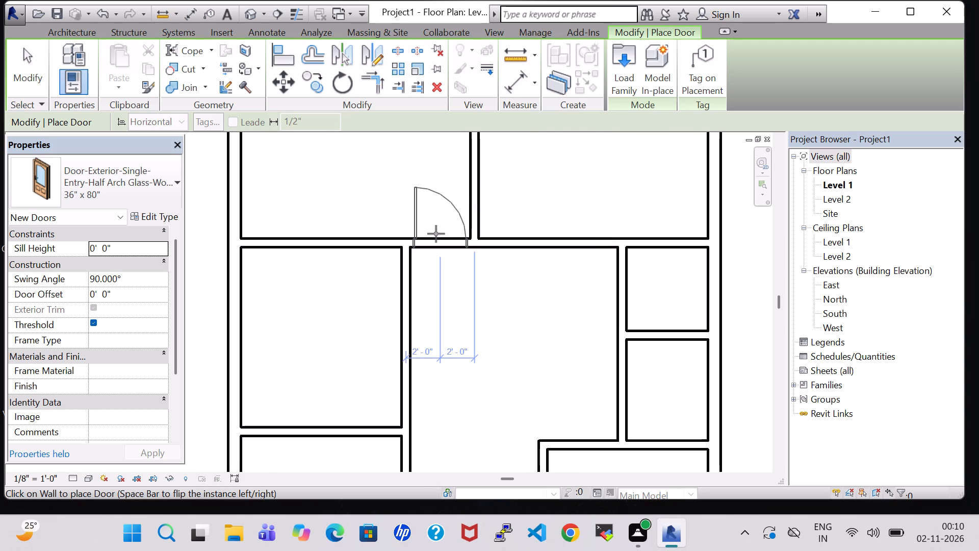
{"action": "left_click", "coordinate": [436, 234]}
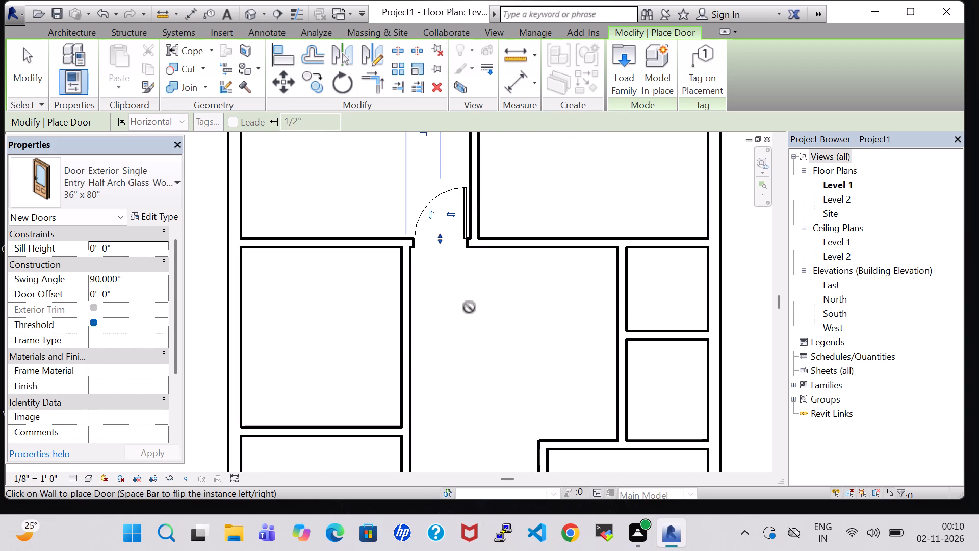
{"action": "key", "text": "Escape"}
{"action": "key", "text": "Escape"}
Place a 36" x 80" door in the northeastern room's south wall about 2'-1" from the partition, opening inward, and nudge it slightly west.
{"action": "scroll", "coordinate": [469, 313], "scroll_direction": "down", "scroll_amount": 2}
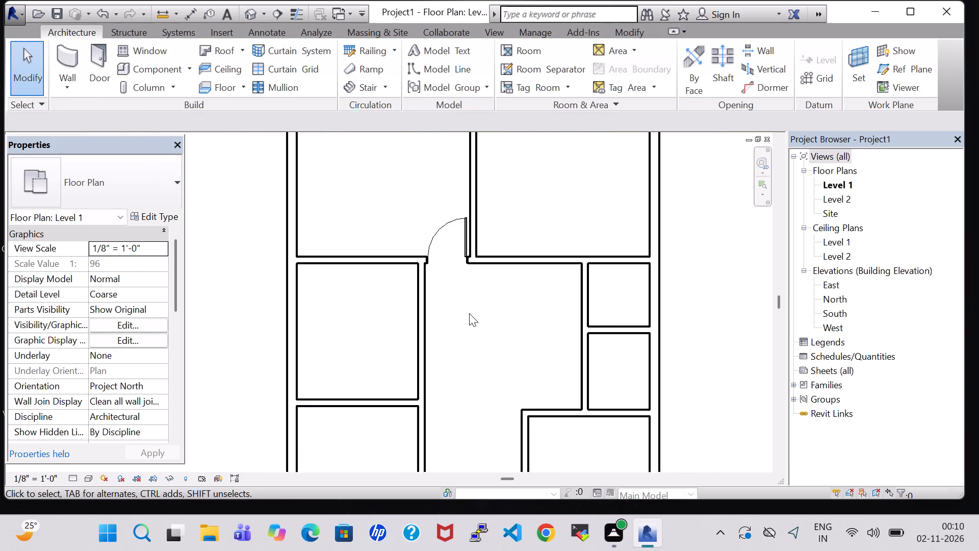
{"action": "scroll", "coordinate": [469, 313], "scroll_direction": "down", "scroll_amount": 2}
{"action": "left_click", "coordinate": [108, 60]}
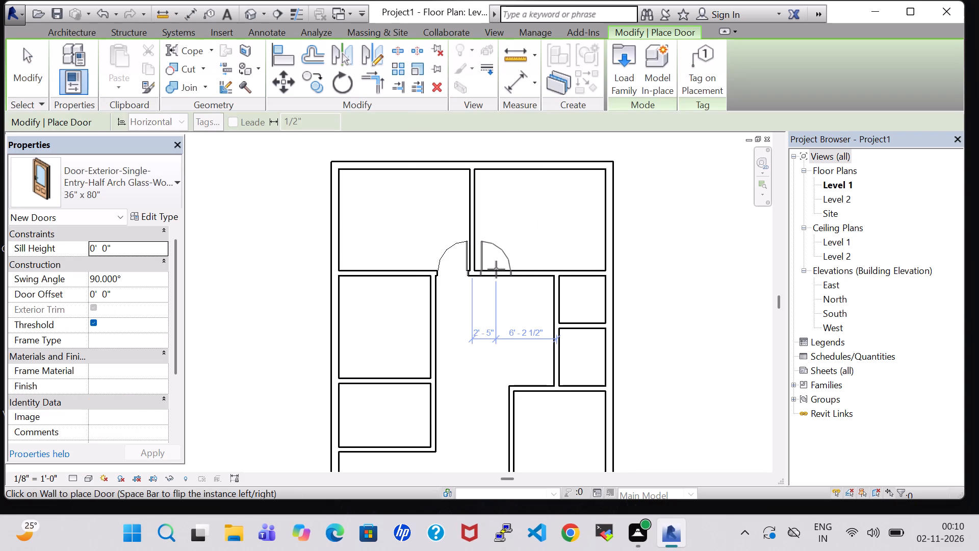
{"action": "scroll", "coordinate": [496, 269], "scroll_direction": "up", "scroll_amount": 6}
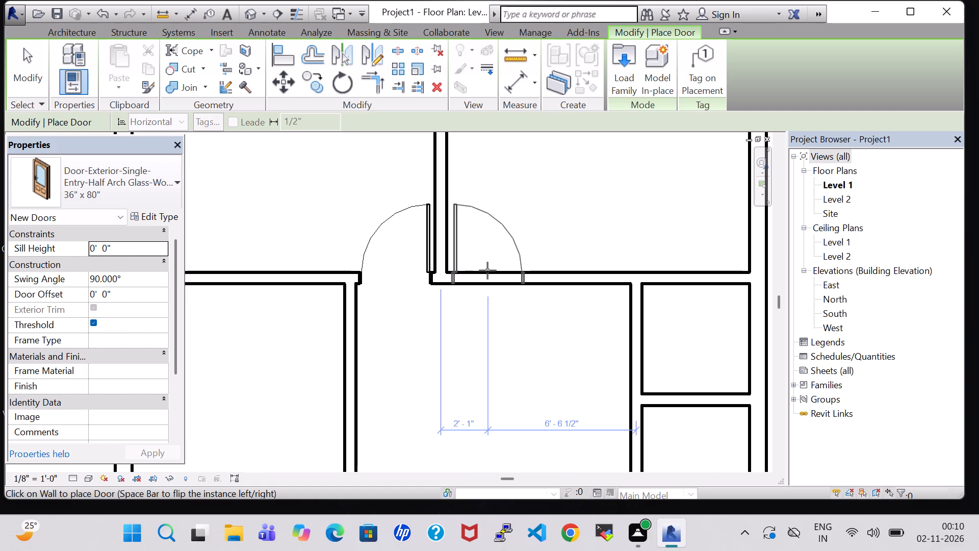
{"action": "left_click", "coordinate": [487, 270]}
{"action": "key", "text": "Escape"}
{"action": "key", "text": "Escape"}
{"action": "left_click", "coordinate": [487, 243]}
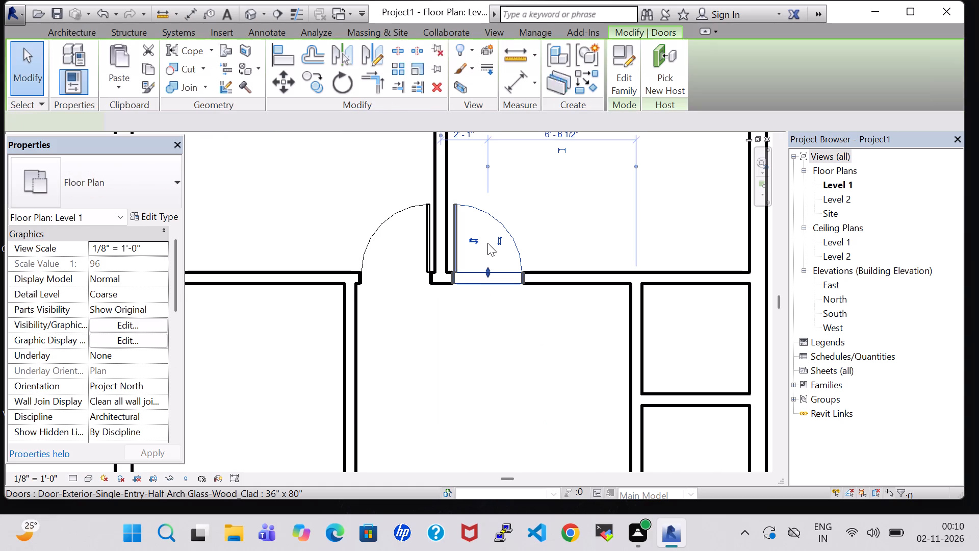
{"action": "key", "text": "Left"}
{"action": "left_click", "coordinate": [493, 341]}
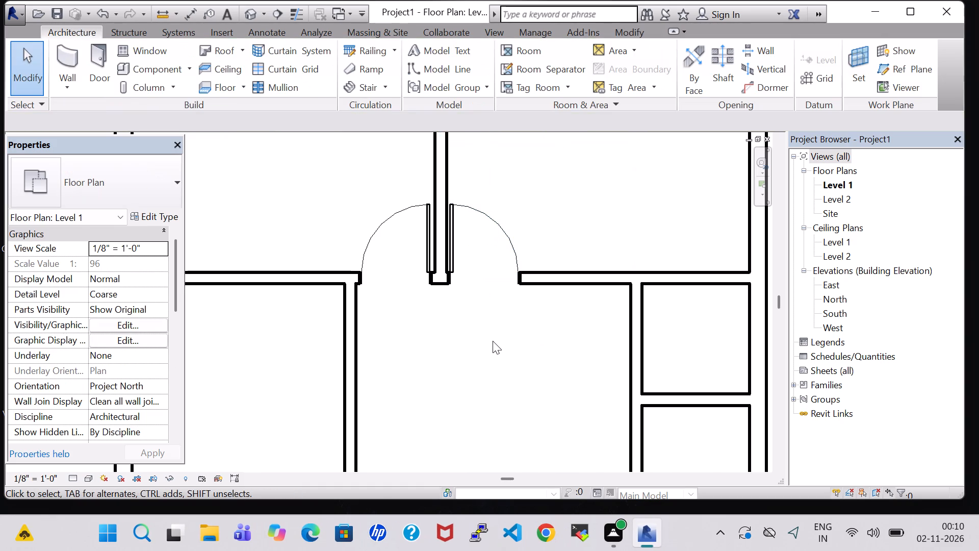
Place a 36" x 80" door in the upper western room's east wall, about 2'-3" from its north wall, opening inward and hinged at the north end.
{"action": "scroll", "coordinate": [493, 341], "scroll_direction": "down", "scroll_amount": 4}
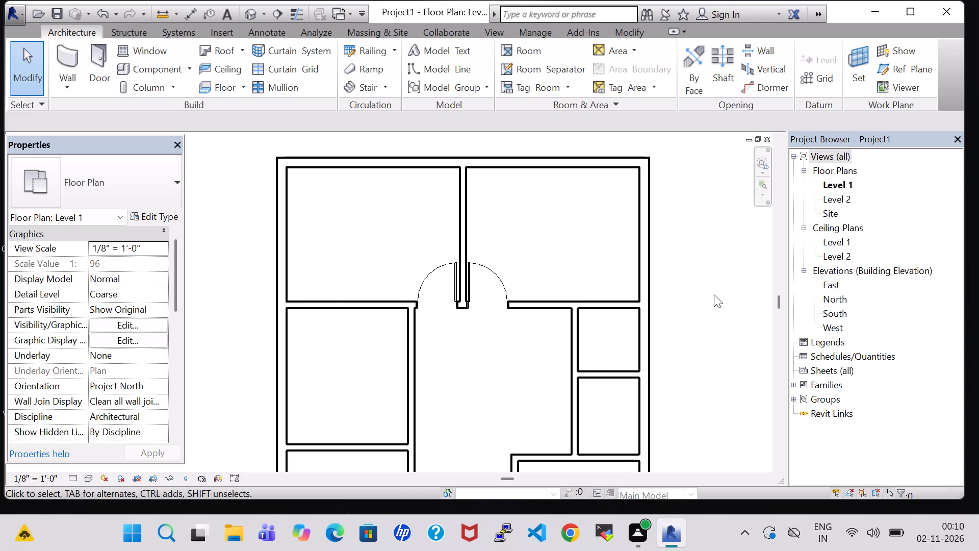
{"action": "scroll", "coordinate": [714, 295], "scroll_direction": "down", "scroll_amount": 1}
{"action": "middle_click_drag", "start_coordinate": [658, 274], "coordinate": [641, 257]}
{"action": "scroll", "coordinate": [768, 413], "scroll_direction": "down", "scroll_amount": 1}
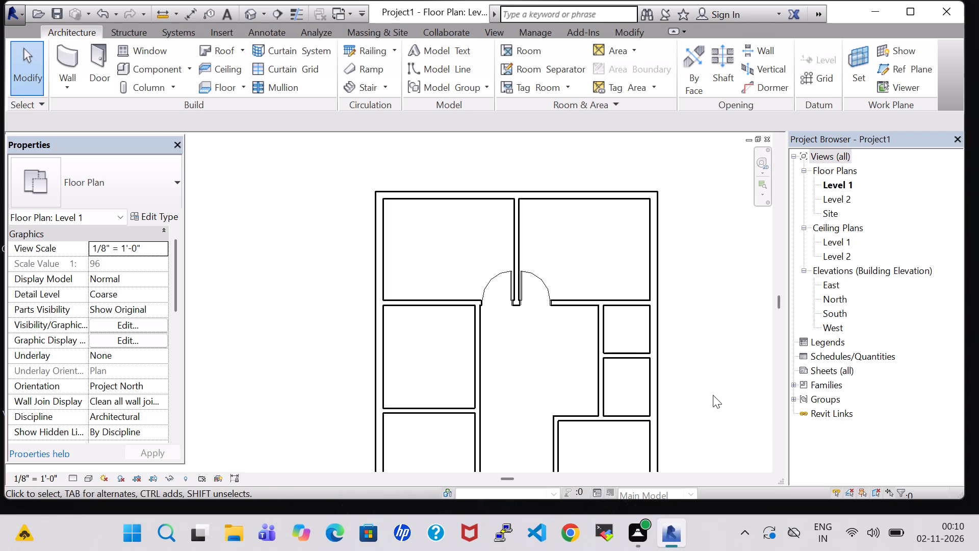
{"action": "left_click", "coordinate": [97, 78]}
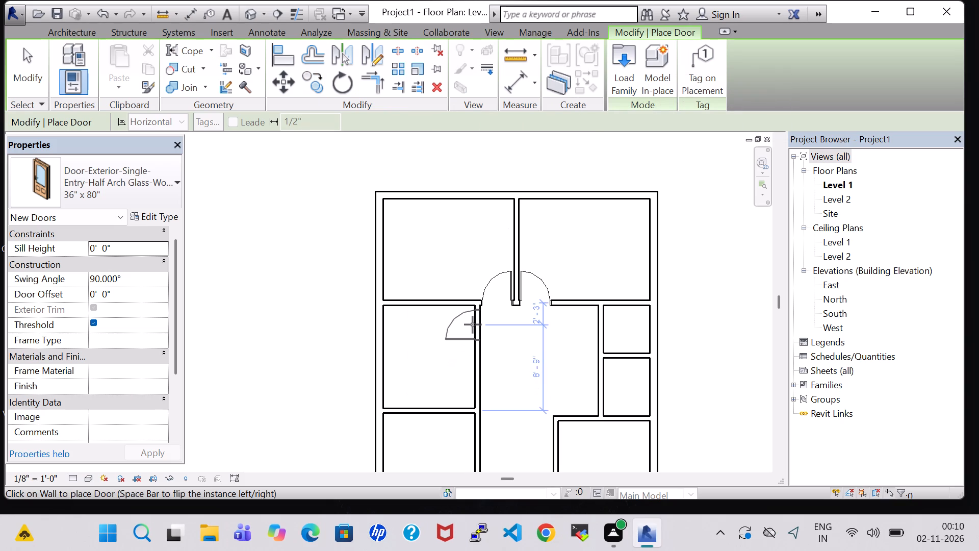
{"action": "key", "text": "space"}
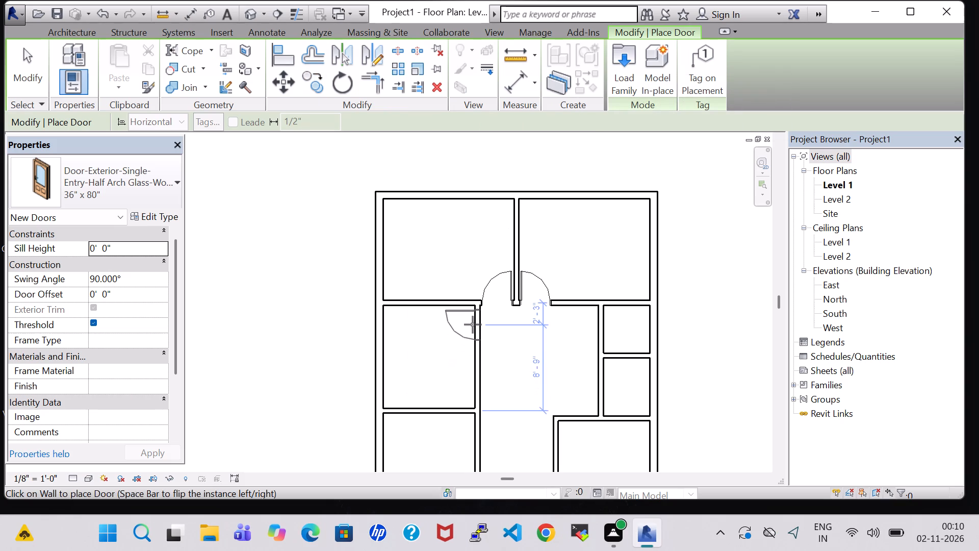
{"action": "left_click", "coordinate": [473, 324]}
{"action": "key", "text": "Escape"}
{"action": "key", "text": "Escape"}
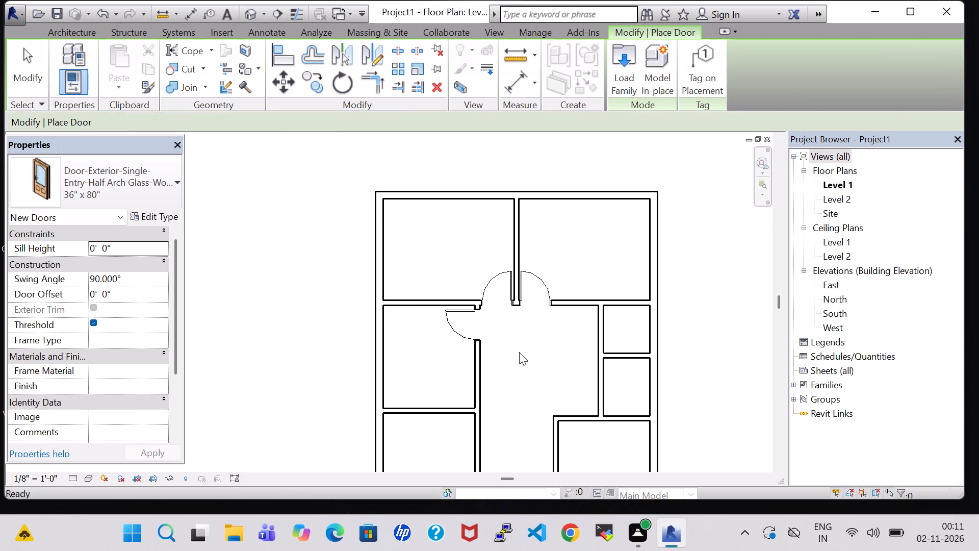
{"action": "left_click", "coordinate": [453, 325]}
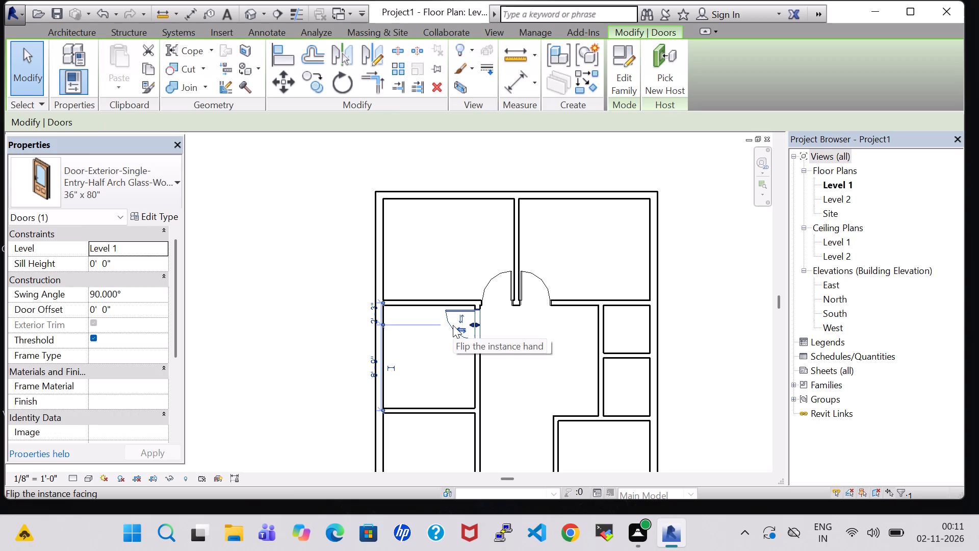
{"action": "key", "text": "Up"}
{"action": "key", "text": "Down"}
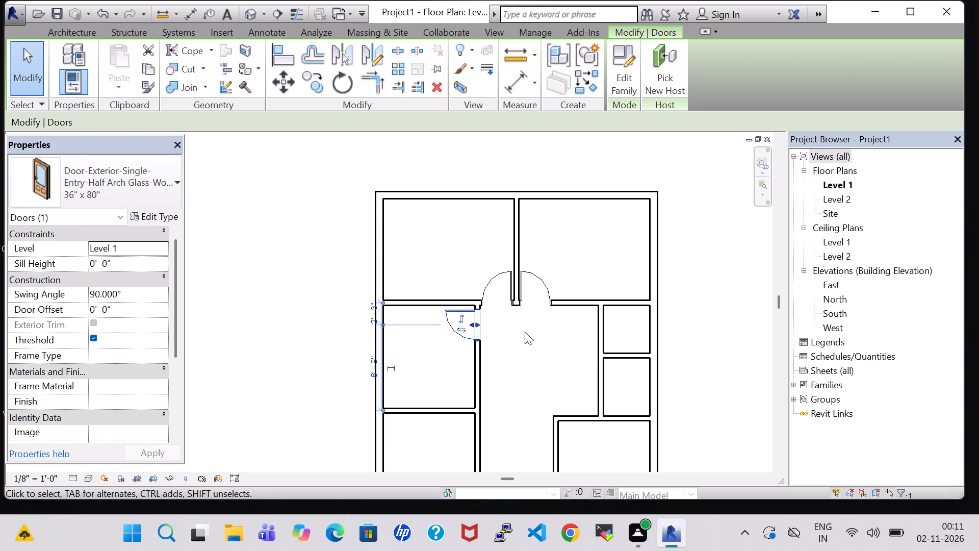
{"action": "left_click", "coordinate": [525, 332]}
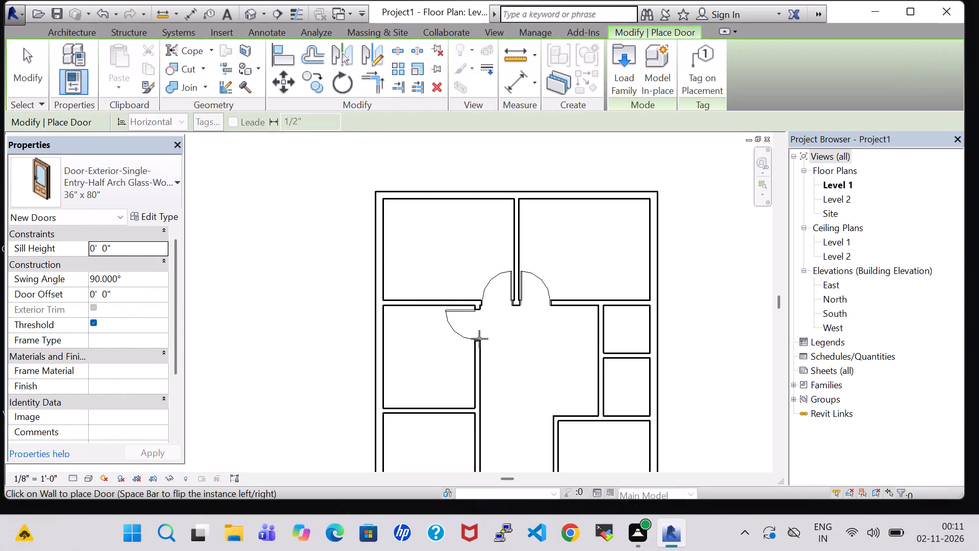
Place a 36" x 80" door in the lower eastern room's west wall, about 2'-1" from its north wall, opening inward and hinged at the north end.
{"action": "middle_click_drag", "start_coordinate": [501, 427], "coordinate": [475, 278]}
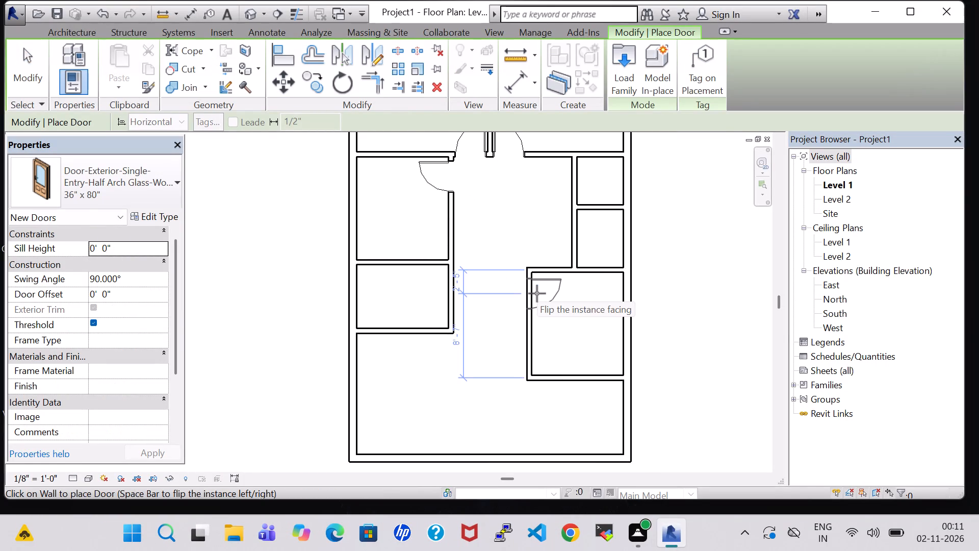
{"action": "scroll", "coordinate": [537, 293], "scroll_direction": "up", "scroll_amount": 6}
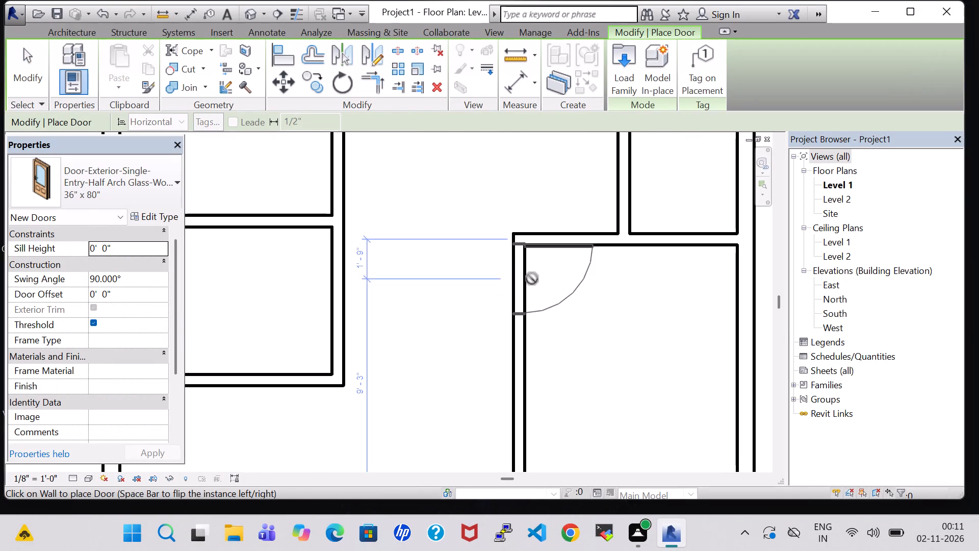
{"action": "left_click", "coordinate": [529, 286]}
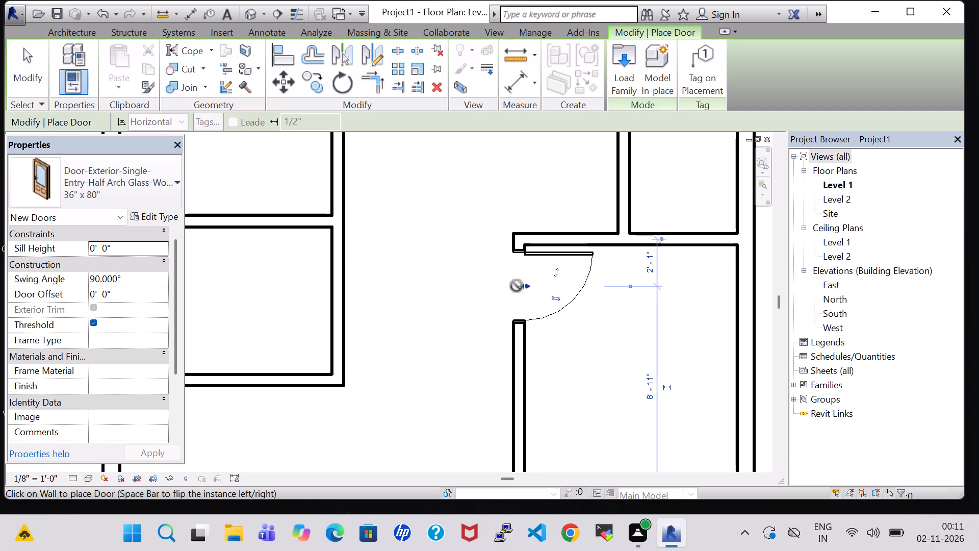
{"action": "key", "text": "Escape"}
{"action": "key", "text": "Escape"}
Place a 36" x 80" door in the lower western room's east wall, about 2'-2" from its north wall, opening inward and hinged at the north end.
{"action": "scroll", "coordinate": [476, 277], "scroll_direction": "down", "scroll_amount": 4}
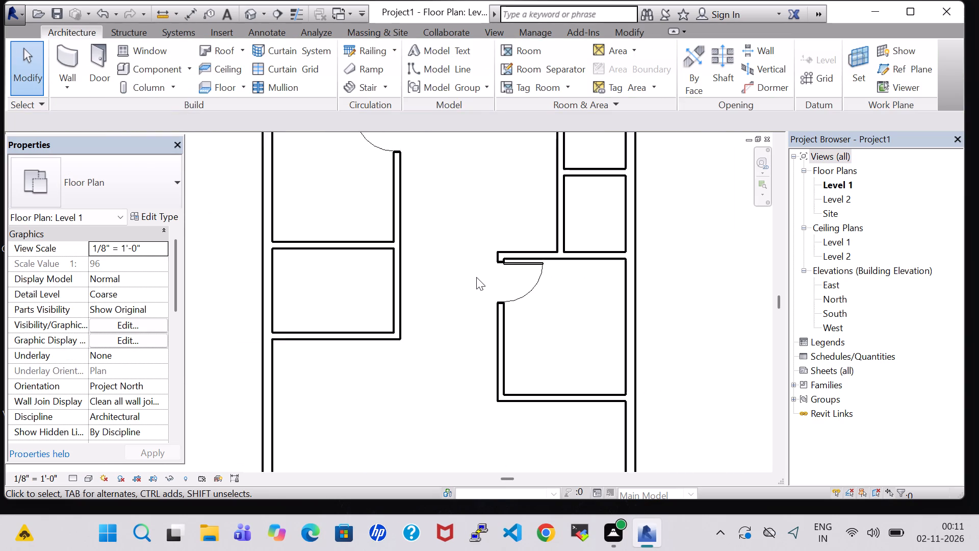
{"action": "scroll", "coordinate": [476, 277], "scroll_direction": "down", "scroll_amount": 2}
{"action": "left_click", "coordinate": [100, 57]}
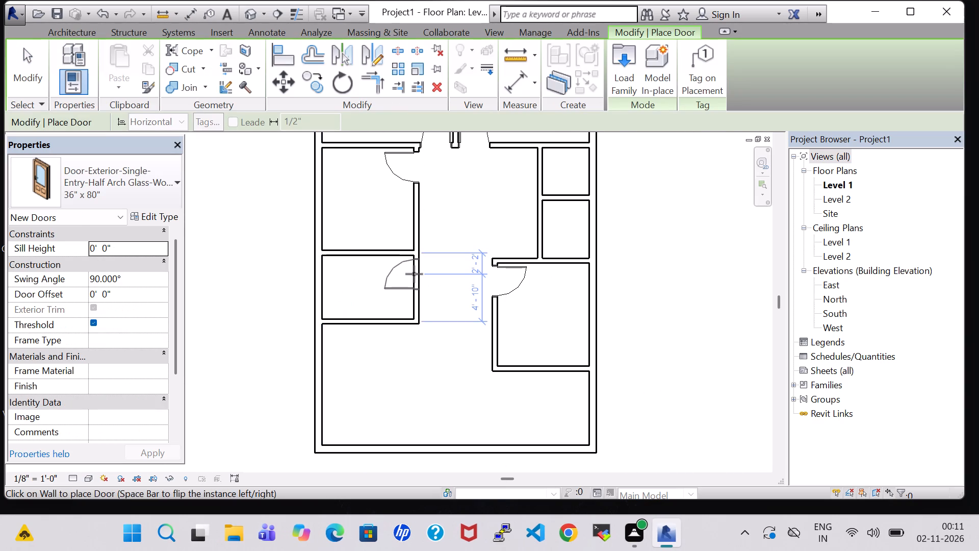
{"action": "key", "text": "space"}
{"action": "scroll", "coordinate": [414, 274], "scroll_direction": "up", "scroll_amount": 1}
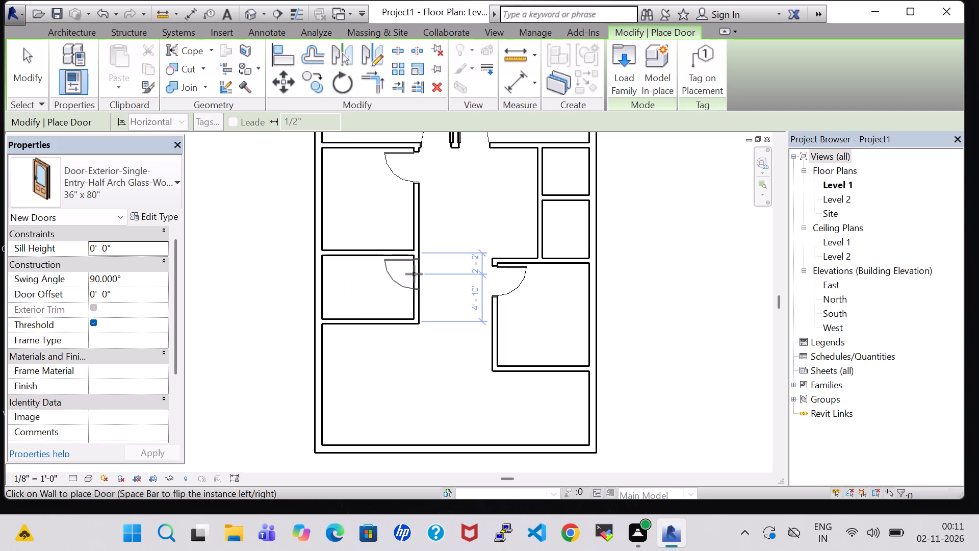
{"action": "scroll", "coordinate": [414, 274], "scroll_direction": "up", "scroll_amount": 4}
{"action": "left_click", "coordinate": [414, 274]}
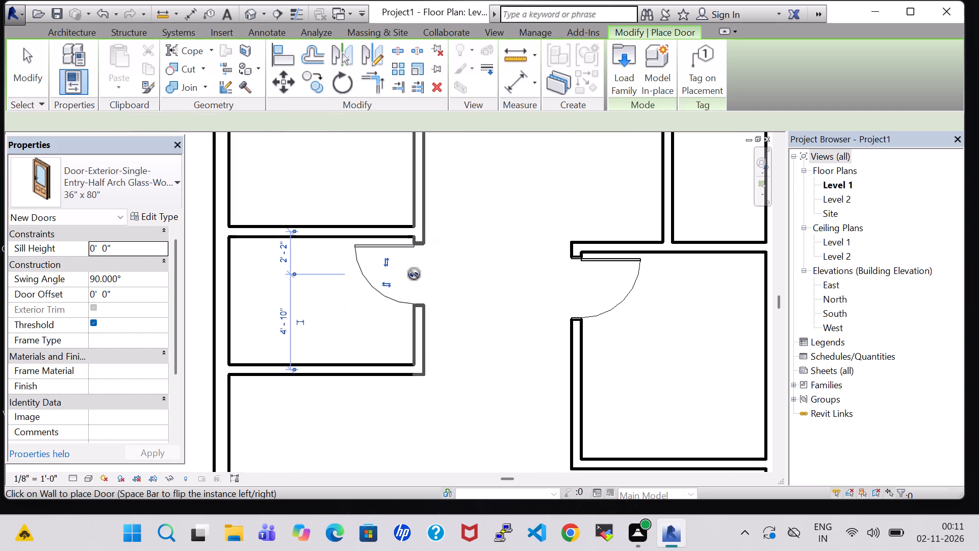
{"action": "key", "text": "Escape"}
{"action": "key", "text": "Escape"}
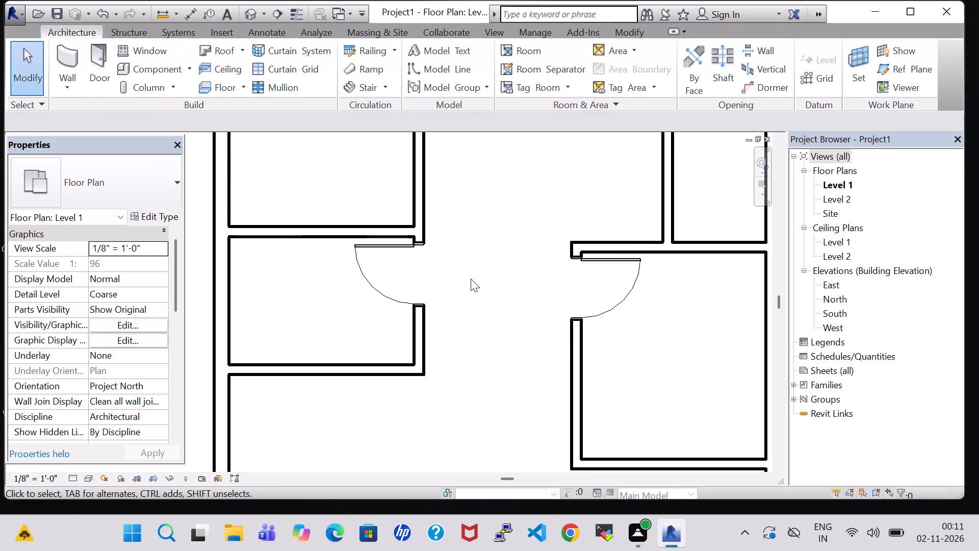
Place a second 36" x 80" door in the lower eastern room's west wall, about 2'-2" from its south wall, opening inward and hinged at the south end.
{"action": "scroll", "coordinate": [471, 279], "scroll_direction": "down", "scroll_amount": 4}
{"action": "middle_click", "coordinate": [471, 276]}
{"action": "middle_click_drag", "start_coordinate": [471, 276], "coordinate": [467, 358]}
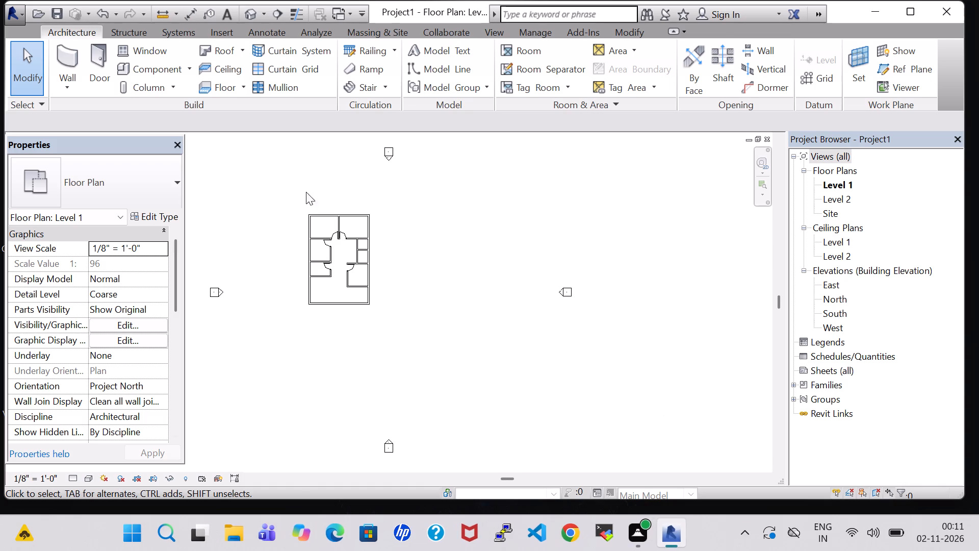
{"action": "scroll", "coordinate": [304, 237], "scroll_direction": "up", "scroll_amount": 8}
{"action": "scroll", "coordinate": [399, 245], "scroll_direction": "up", "scroll_amount": 1}
{"action": "middle_click_drag", "start_coordinate": [399, 245], "coordinate": [498, 254]}
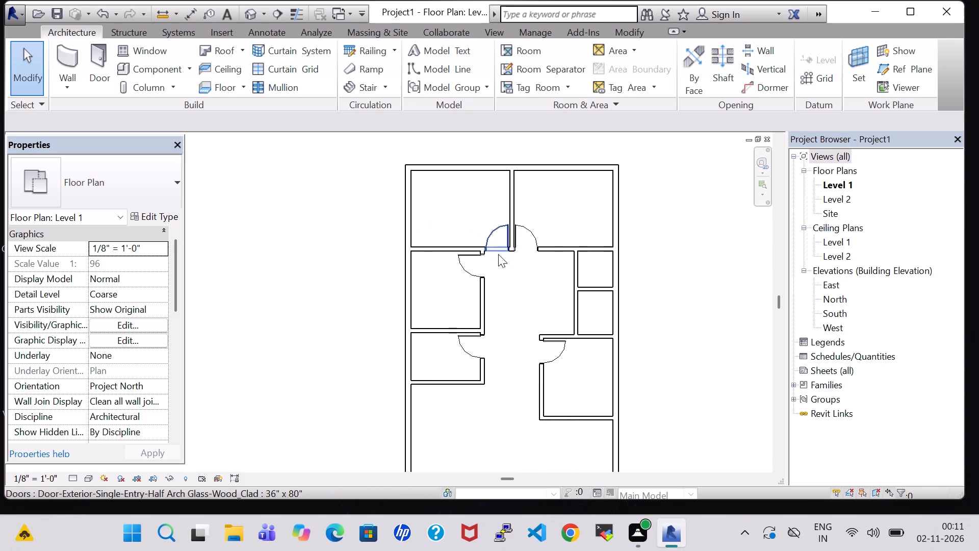
{"action": "scroll", "coordinate": [510, 296], "scroll_direction": "down", "scroll_amount": 2}
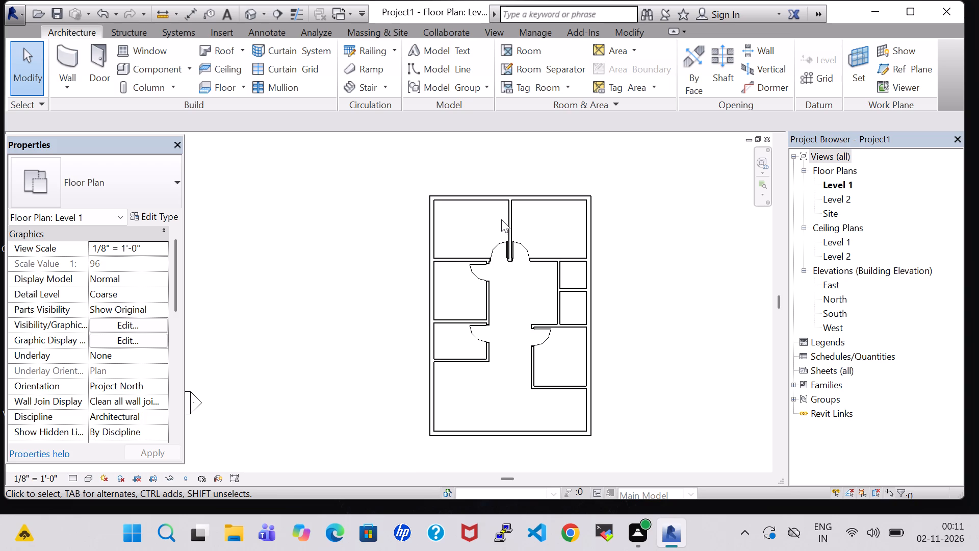
{"action": "middle_click_drag", "start_coordinate": [528, 315], "coordinate": [477, 222]}
{"action": "middle_click_drag", "start_coordinate": [452, 246], "coordinate": [475, 325]}
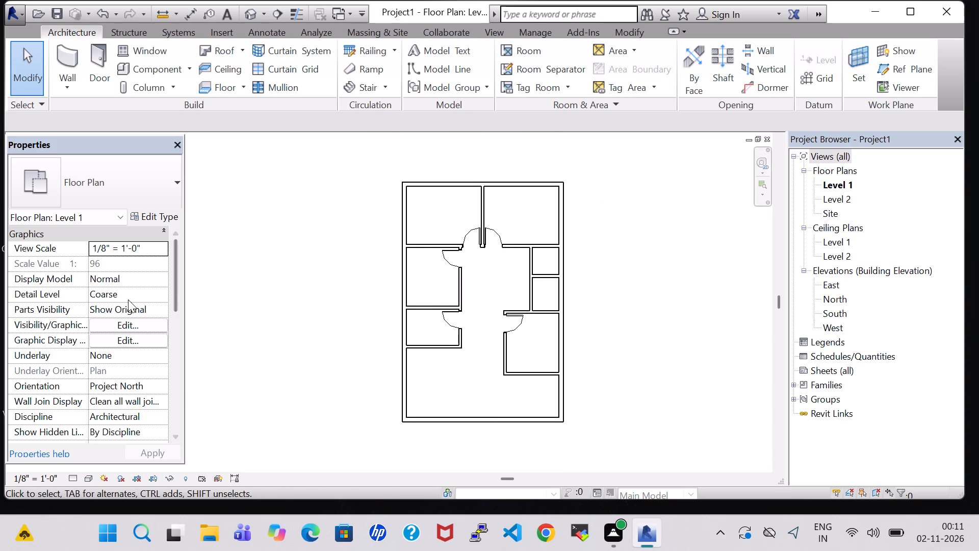
{"action": "left_click", "coordinate": [96, 54]}
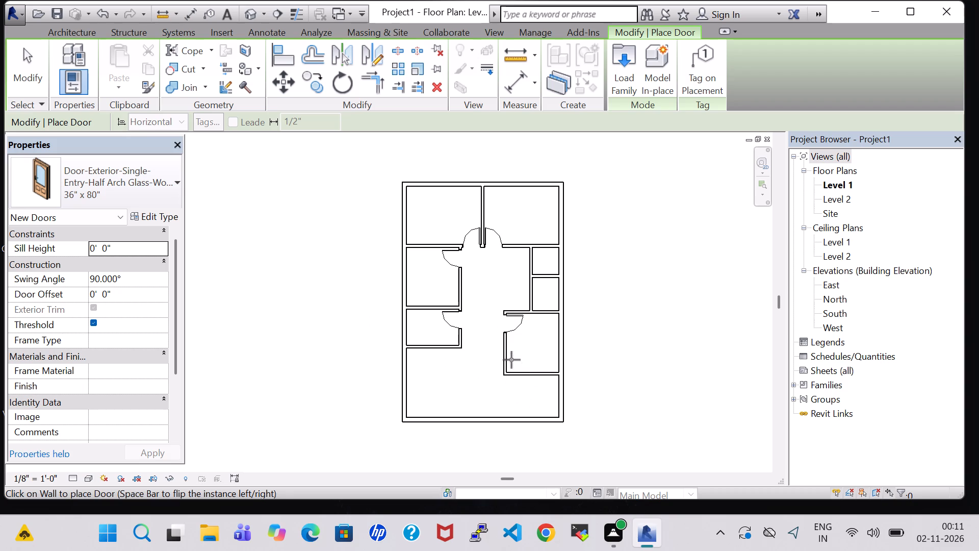
{"action": "key", "text": "space"}
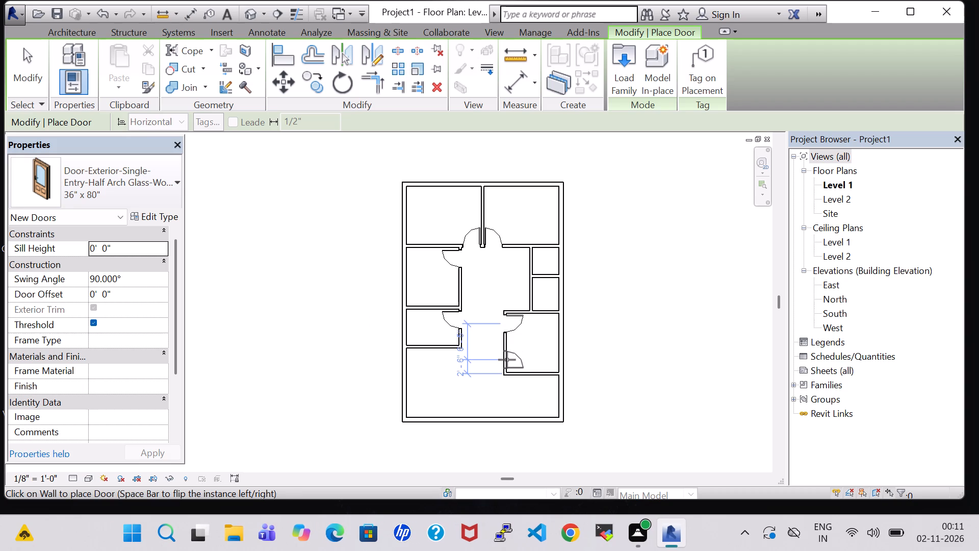
{"action": "scroll", "coordinate": [507, 360], "scroll_direction": "up", "scroll_amount": 8}
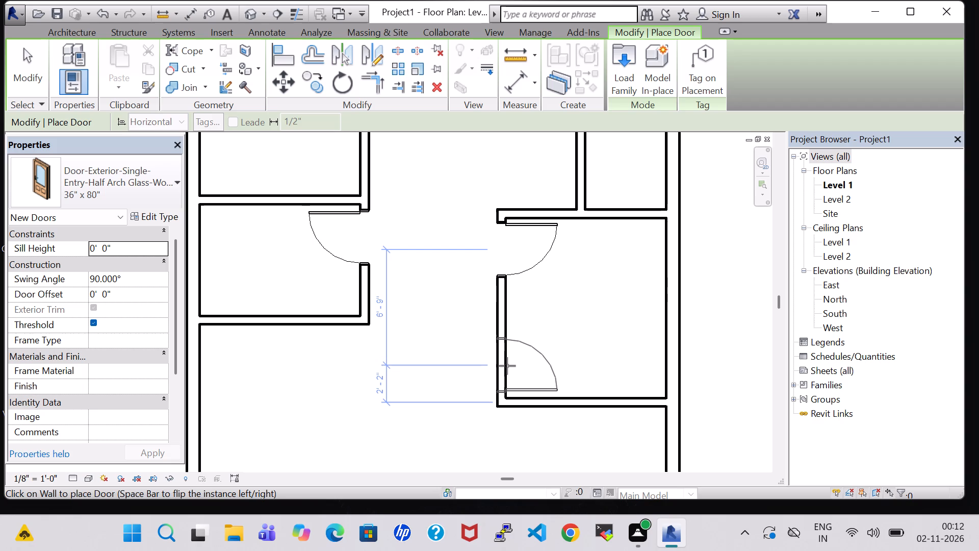
{"action": "left_click", "coordinate": [507, 366]}
{"action": "key", "text": "Escape"}
{"action": "key", "text": "Escape"}
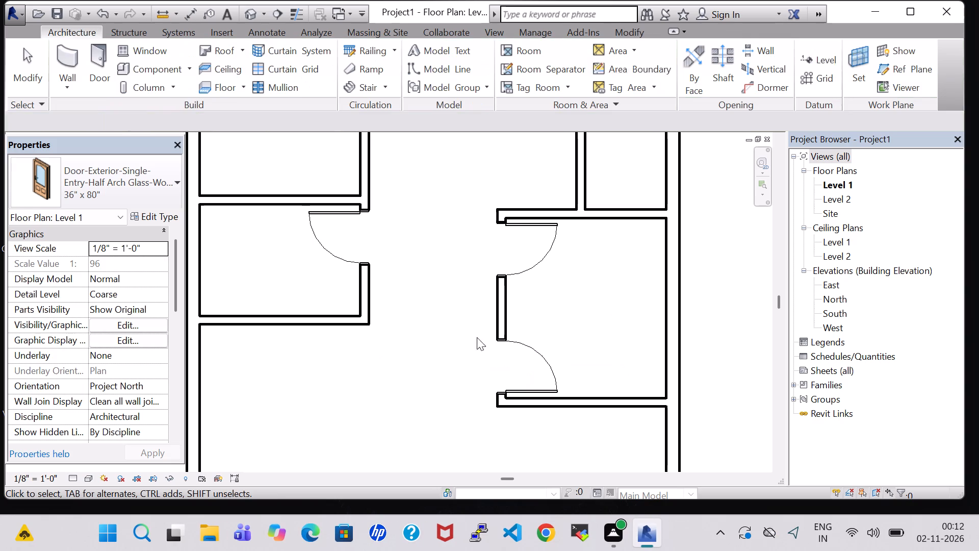
Draw an 8'-0" INNER 6" wall from the lower western room's southeast corner east to the lower eastern room's west wall.
{"action": "scroll", "coordinate": [467, 321], "scroll_direction": "down", "scroll_amount": 6}
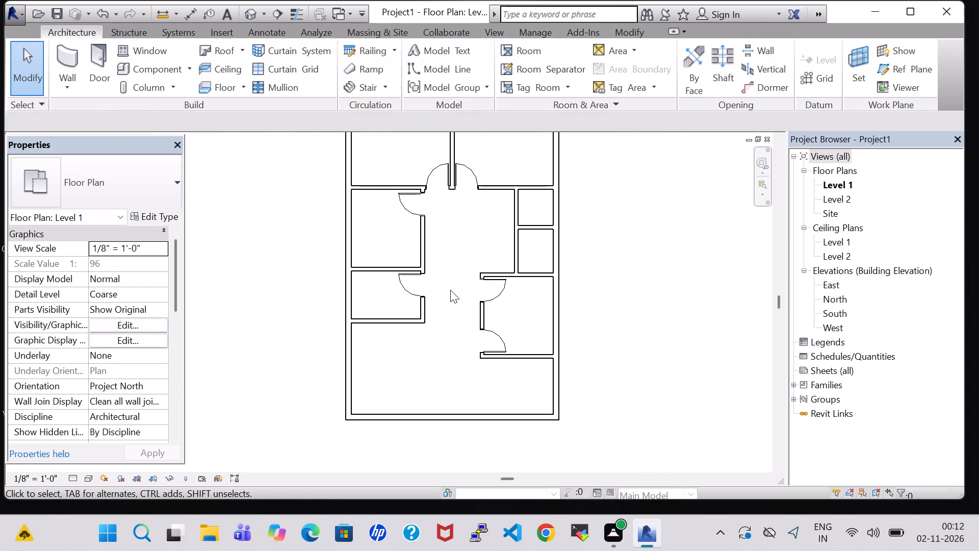
{"action": "left_click", "coordinate": [61, 52]}
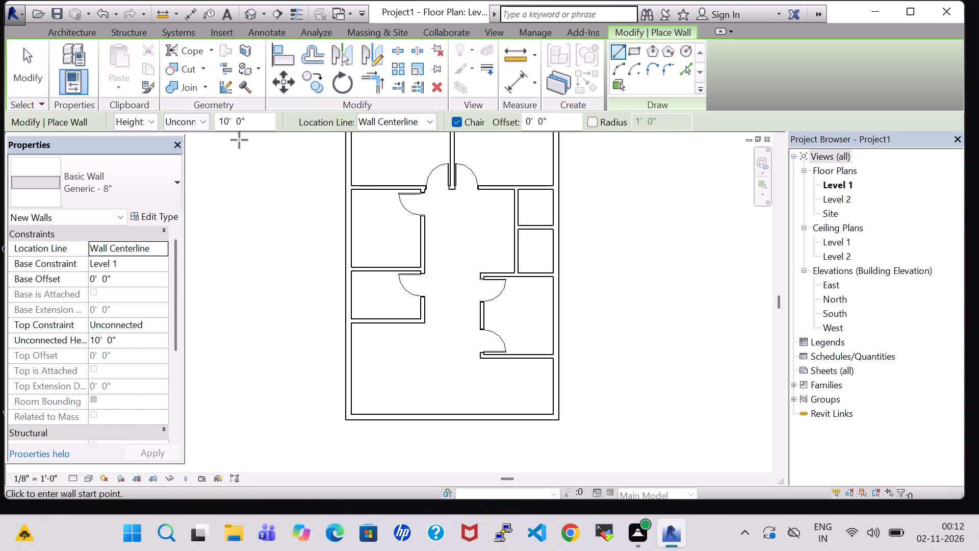
{"action": "left_click", "coordinate": [153, 176]}
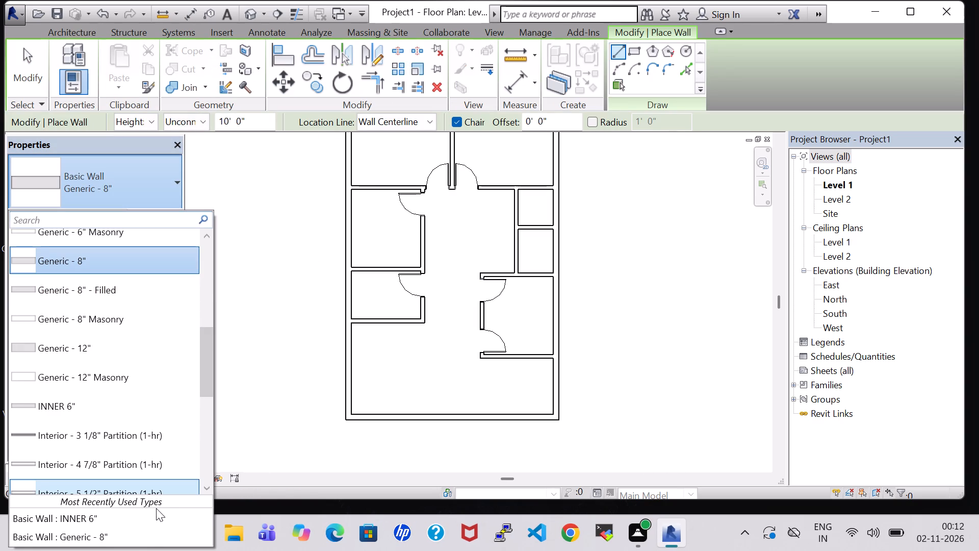
{"action": "left_click", "coordinate": [156, 515]}
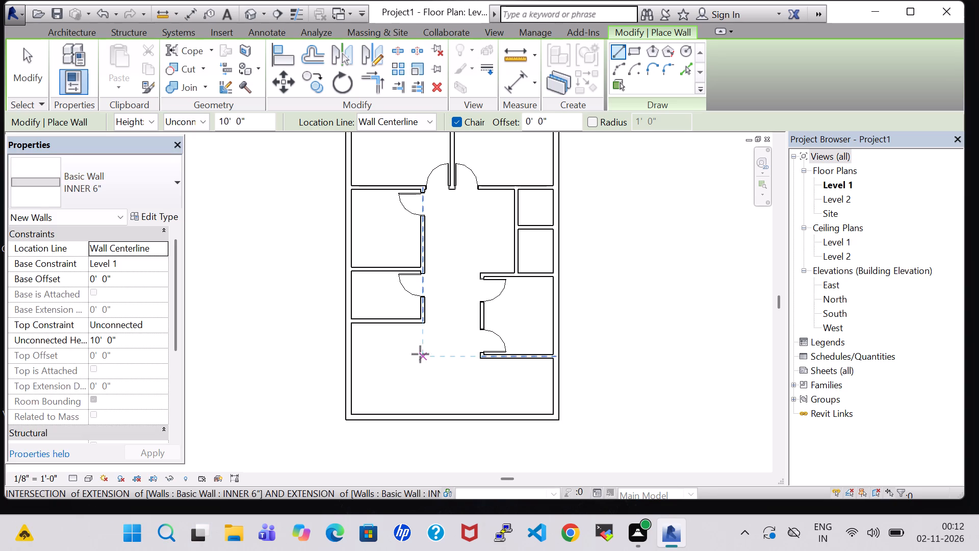
{"action": "scroll", "coordinate": [441, 335], "scroll_direction": "up", "scroll_amount": 8}
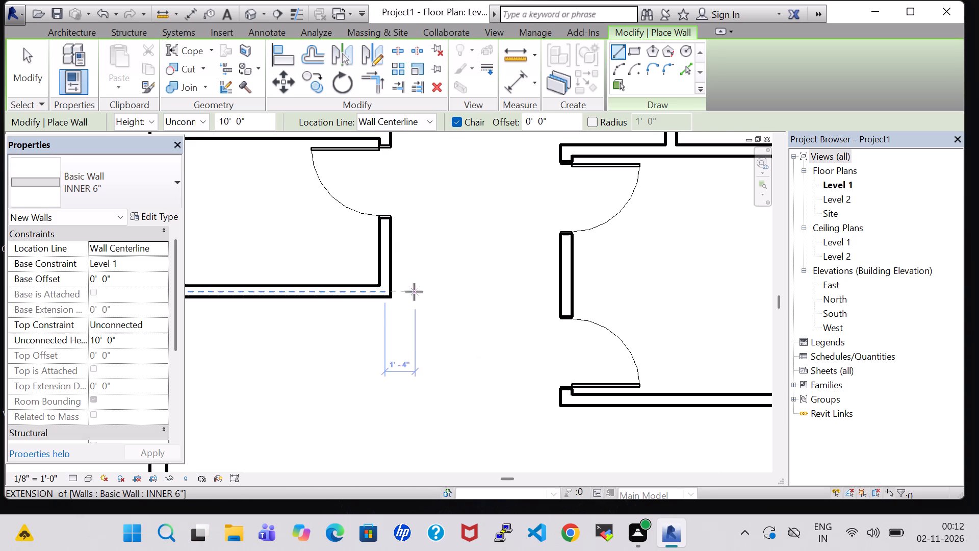
{"action": "left_click", "coordinate": [385, 288]}
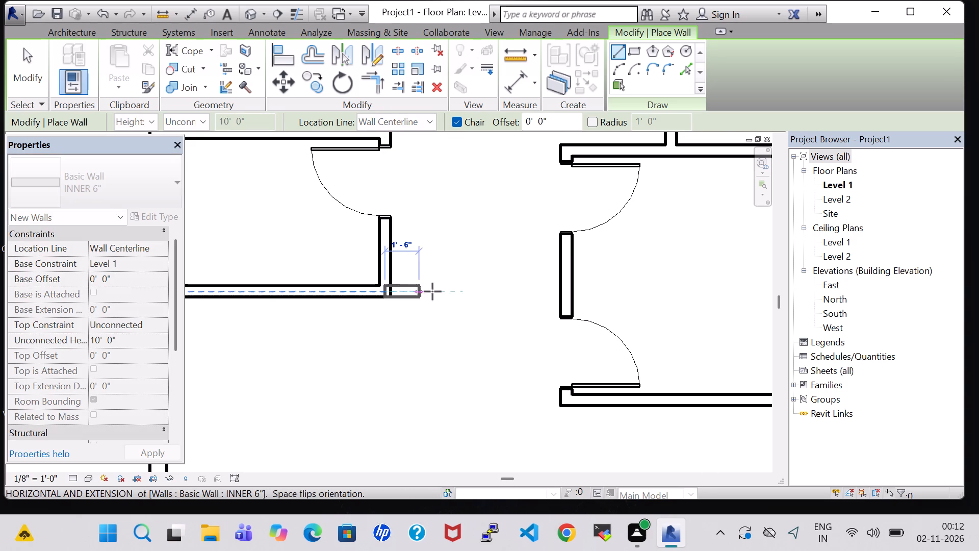
{"action": "left_click", "coordinate": [563, 291]}
{"action": "key", "text": "Escape"}
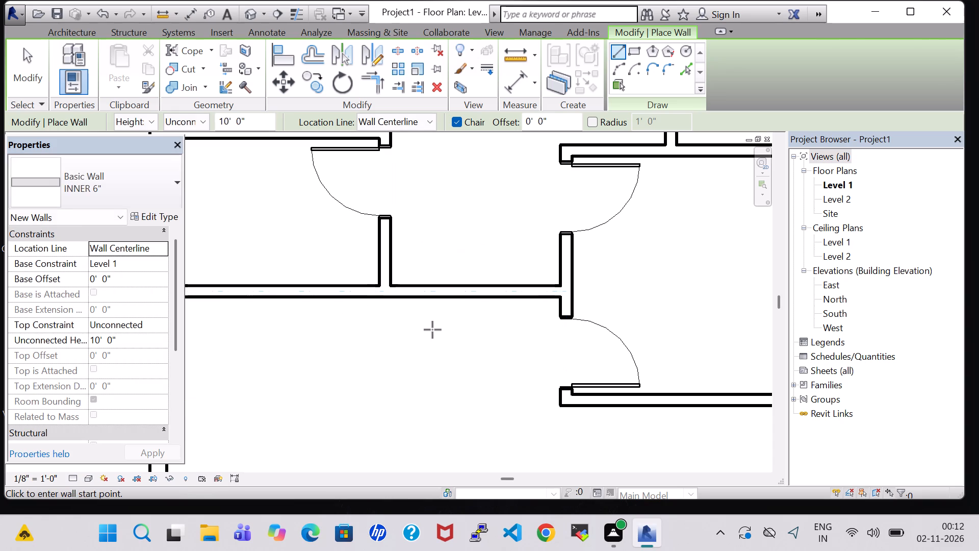
{"action": "key", "text": "Escape"}
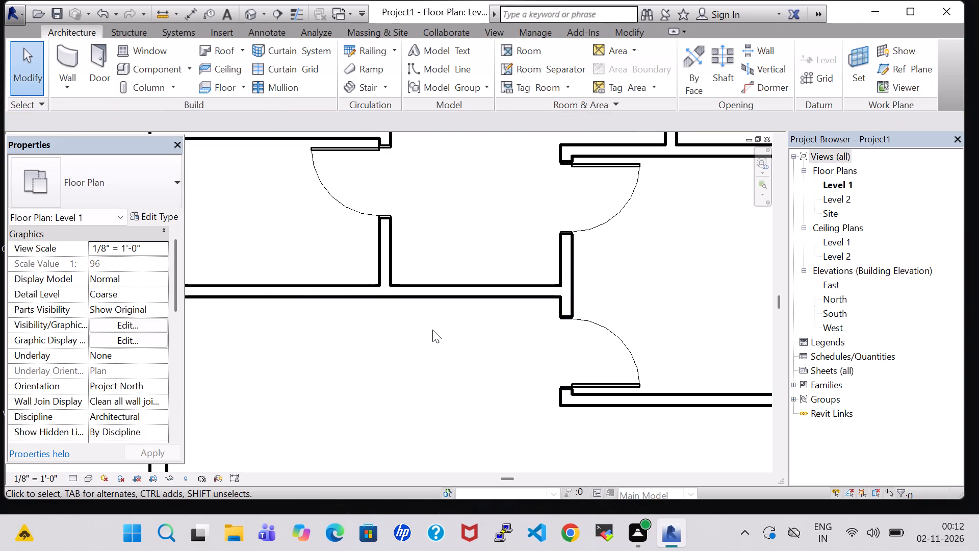
Load the Door-Exterior-Double-Full Glass-Wood_Clad family from the Residential doors library in the 60" x 80" type for door placement.
{"action": "scroll", "coordinate": [527, 356], "scroll_direction": "down", "scroll_amount": 7}
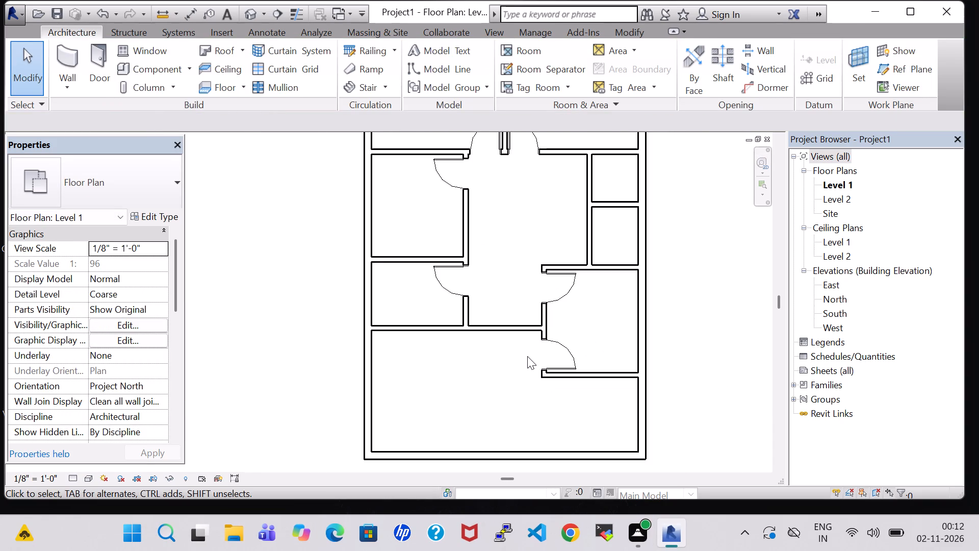
{"action": "left_click", "coordinate": [92, 52]}
{"action": "left_click", "coordinate": [631, 64]}
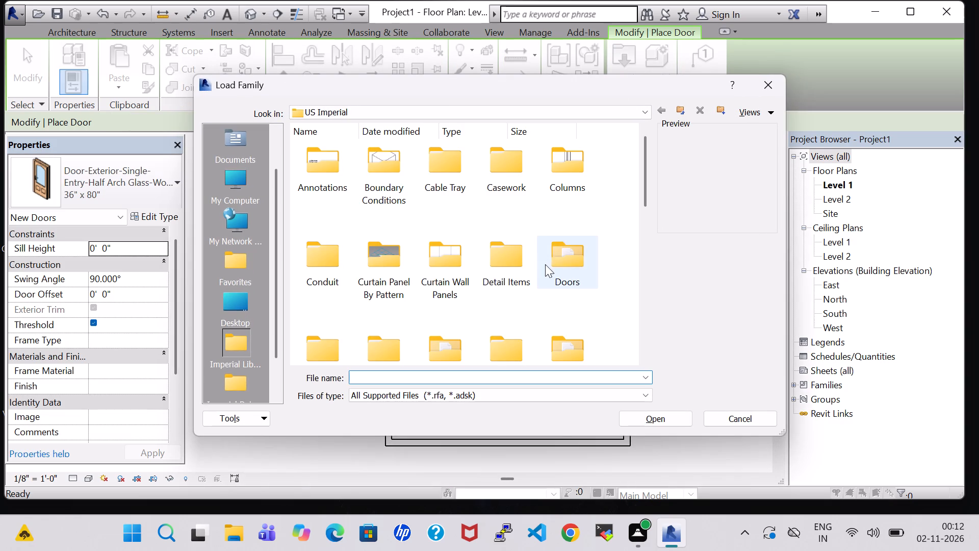
{"action": "left_click", "coordinate": [510, 259]}
{"action": "key", "text": "d"}
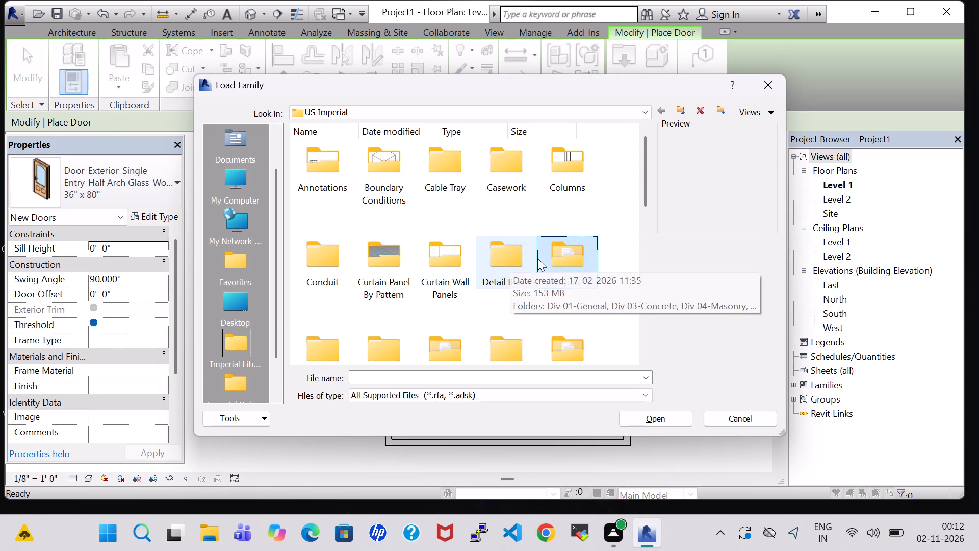
{"action": "double_click", "coordinate": [568, 258]}
{"action": "triple_click", "coordinate": [449, 168]}
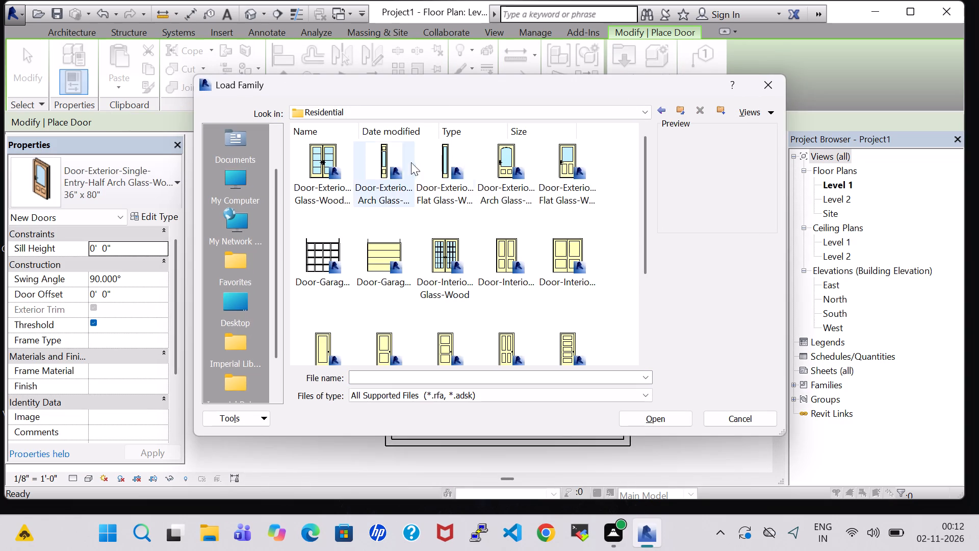
{"action": "left_click", "coordinate": [332, 151]}
{"action": "left_click", "coordinate": [664, 412]}
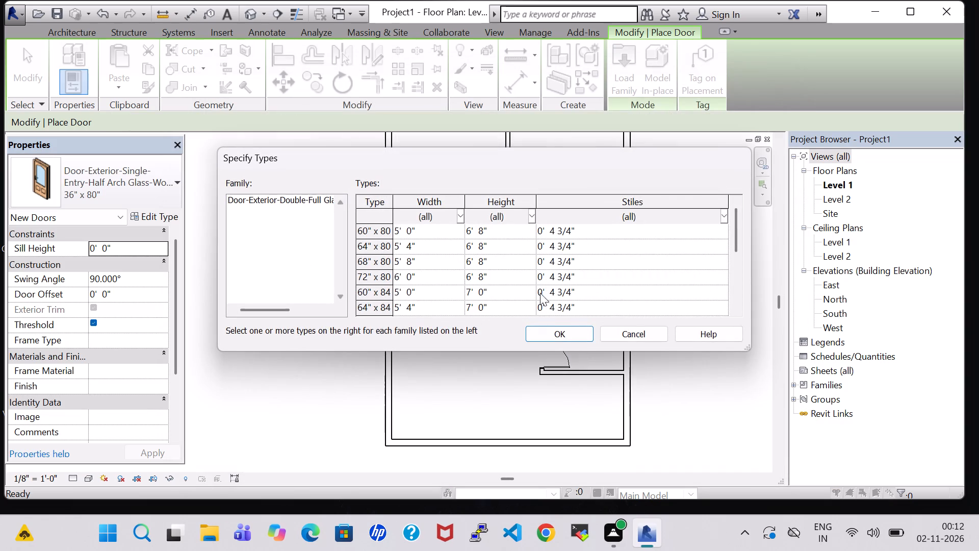
{"action": "left_click", "coordinate": [561, 329]}
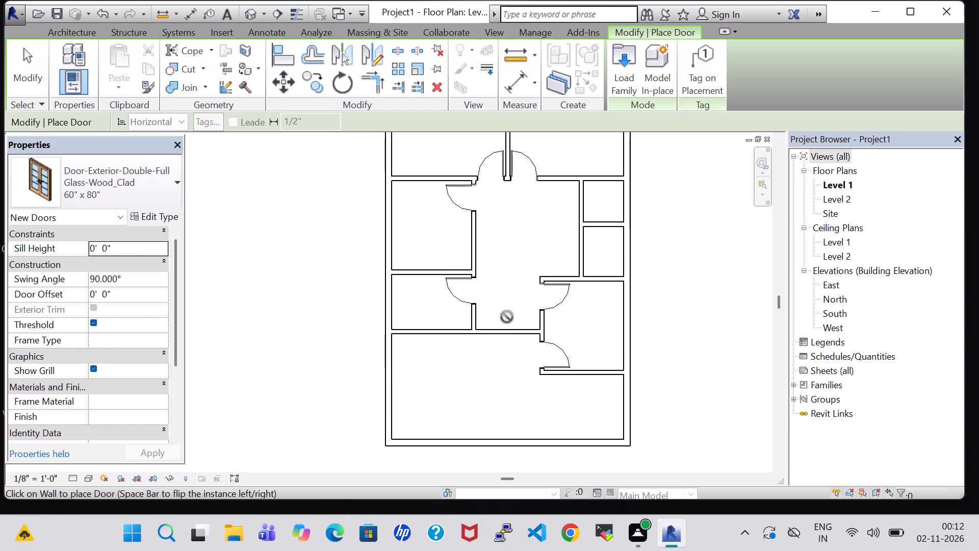
Place the 60" x 80" double door centred in the 8'-0" wall across the hall, with both leaves opening north.
{"action": "scroll", "coordinate": [507, 326], "scroll_direction": "up", "scroll_amount": 6}
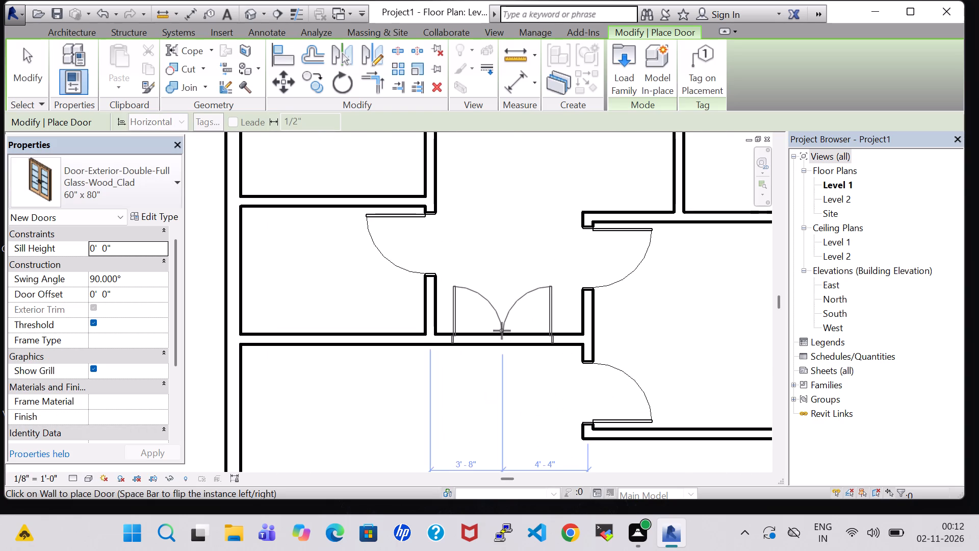
{"action": "left_click", "coordinate": [504, 332]}
{"action": "key", "text": "Escape"}
{"action": "key", "text": "Escape"}
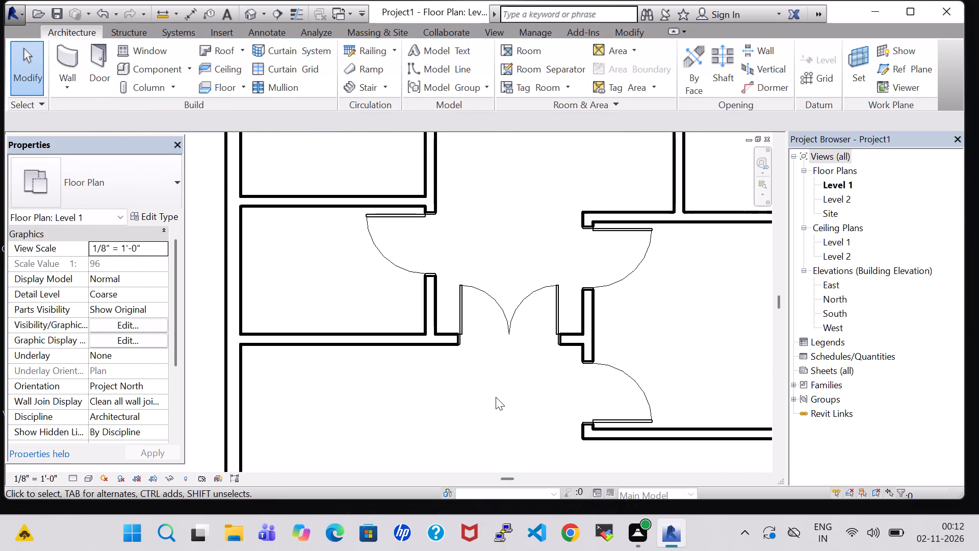
Place a Single-Flush 34" x 80" door in the upper small eastern room's west wall, about 2'-1" from its north wall, opening inward, hinged north.
{"action": "scroll", "coordinate": [496, 397], "scroll_direction": "down", "scroll_amount": 6}
{"action": "middle_click_drag", "start_coordinate": [496, 397], "coordinate": [495, 293]}
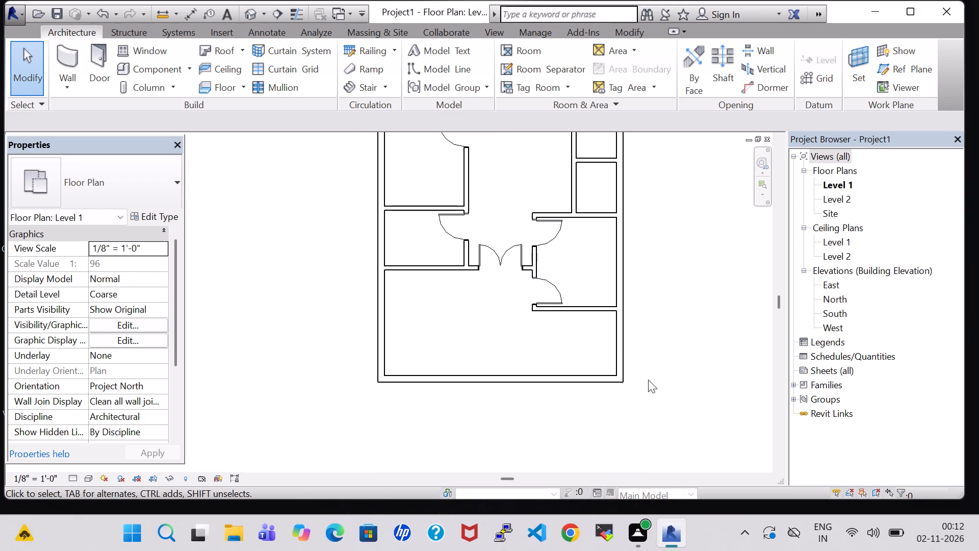
{"action": "middle_click_drag", "start_coordinate": [551, 225], "coordinate": [551, 256]}
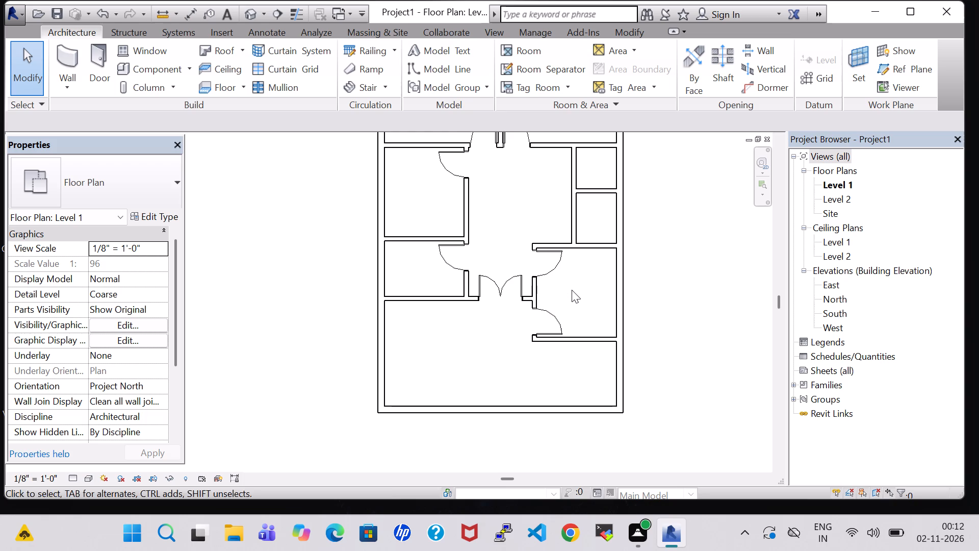
{"action": "middle_click", "coordinate": [572, 290]}
{"action": "middle_click_drag", "start_coordinate": [581, 292], "coordinate": [653, 387]}
{"action": "scroll", "coordinate": [457, 174], "scroll_direction": "down", "scroll_amount": 1}
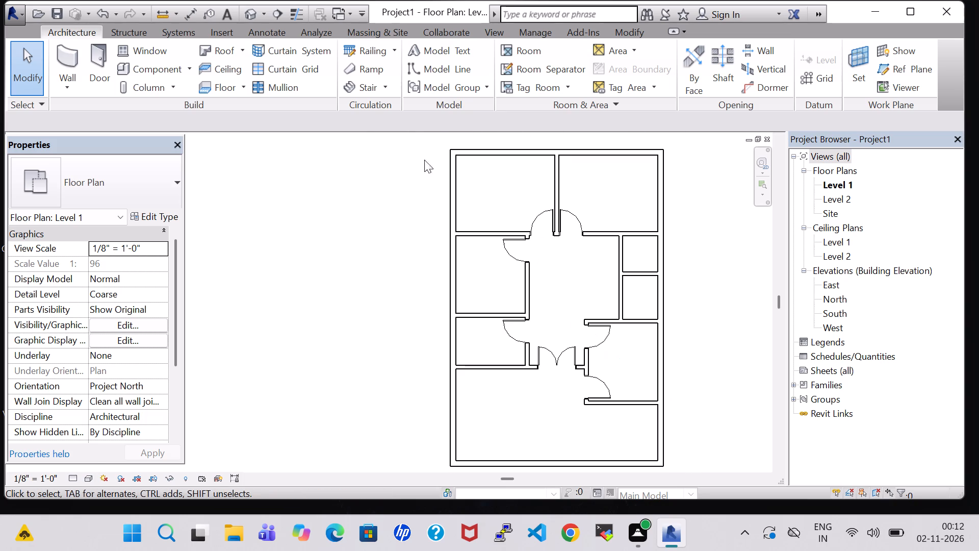
{"action": "left_click", "coordinate": [109, 74]}
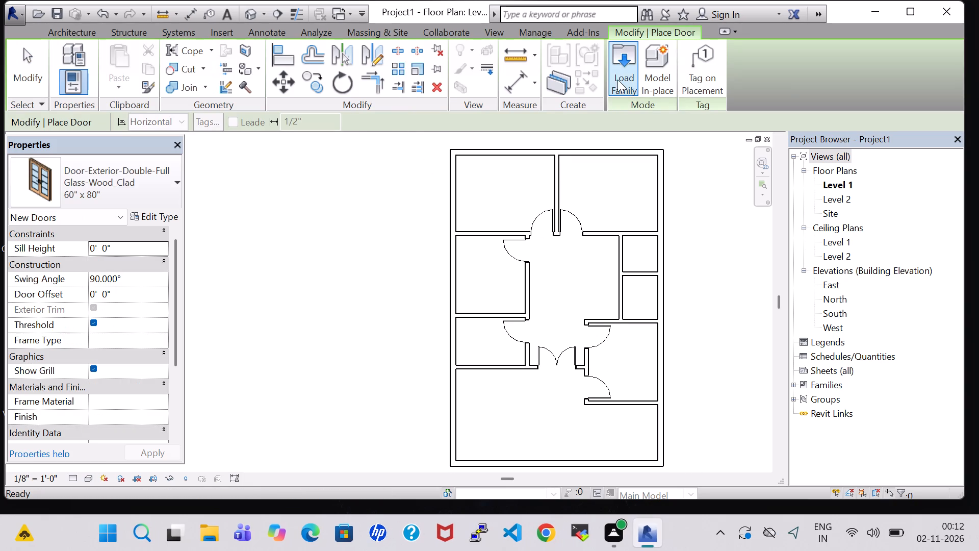
{"action": "left_click", "coordinate": [617, 80]}
{"action": "left_click", "coordinate": [754, 88]}
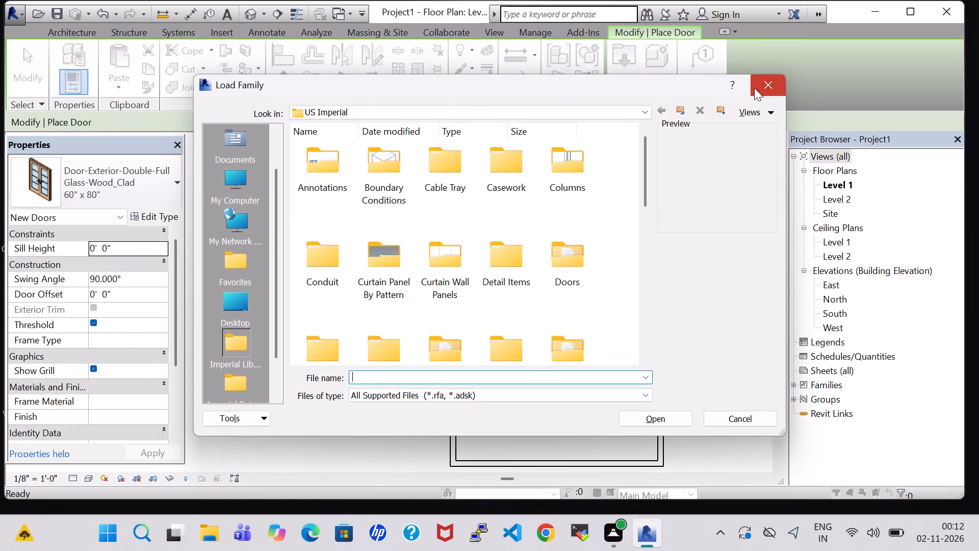
{"action": "left_click", "coordinate": [142, 180]}
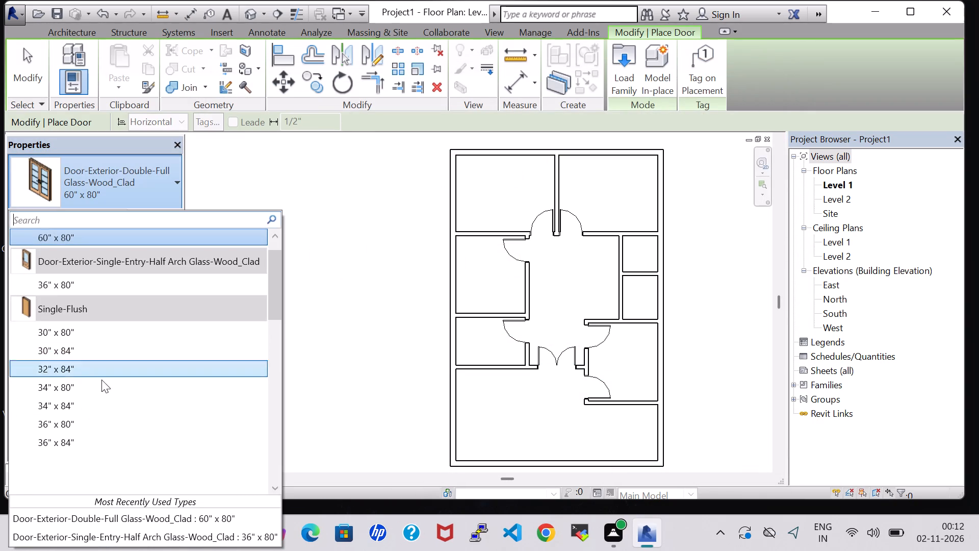
{"action": "left_click", "coordinate": [107, 394]}
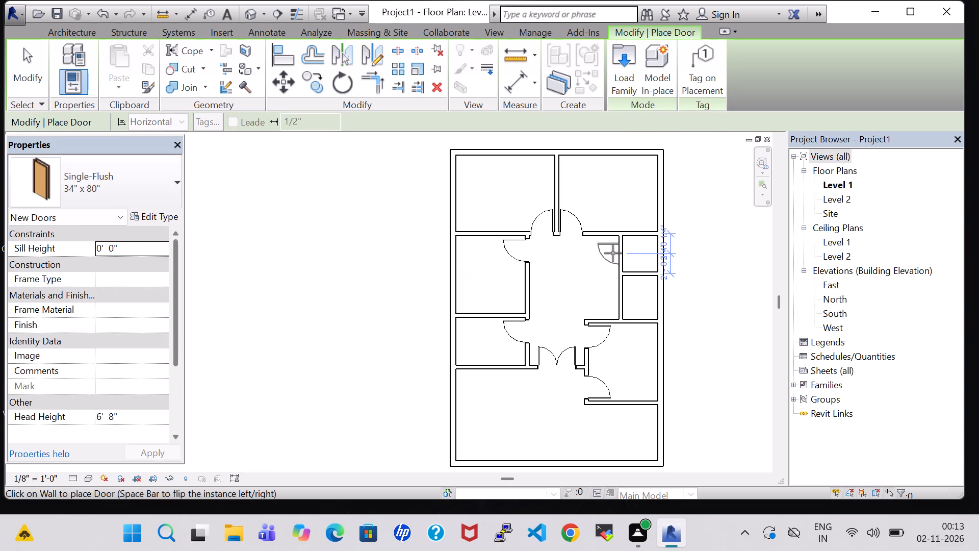
{"action": "scroll", "coordinate": [626, 253], "scroll_direction": "up", "scroll_amount": 4}
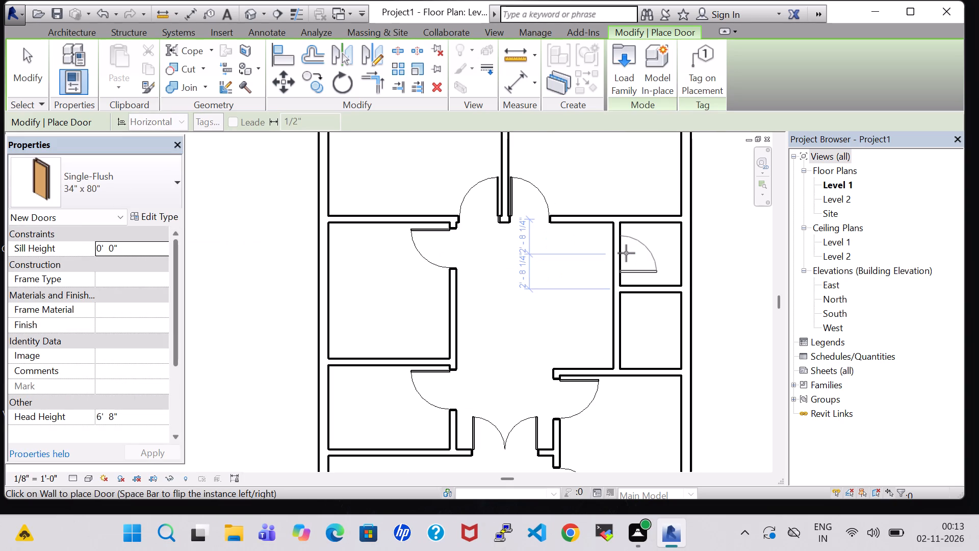
{"action": "key", "text": "space"}
{"action": "scroll", "coordinate": [626, 253], "scroll_direction": "up", "scroll_amount": 2}
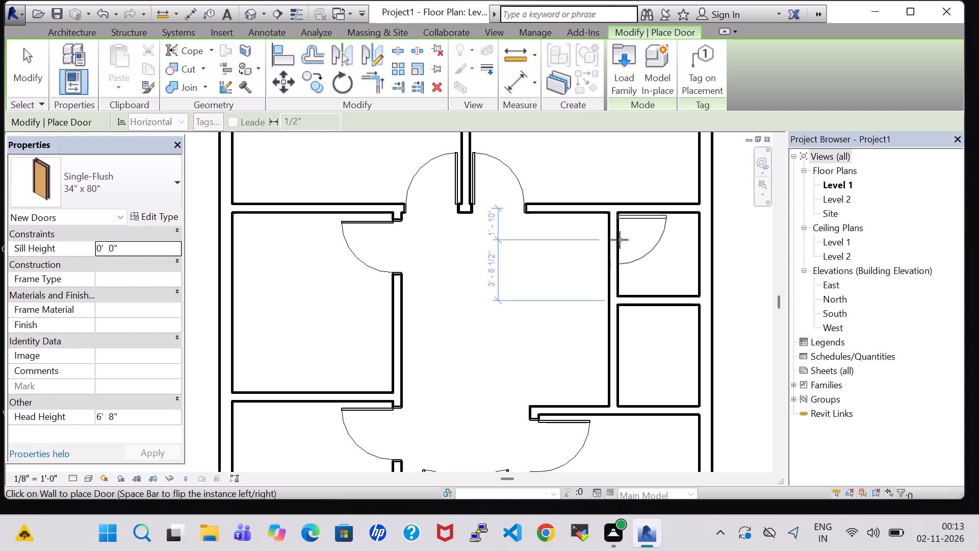
{"action": "left_click", "coordinate": [620, 243]}
{"action": "key", "text": "Escape"}
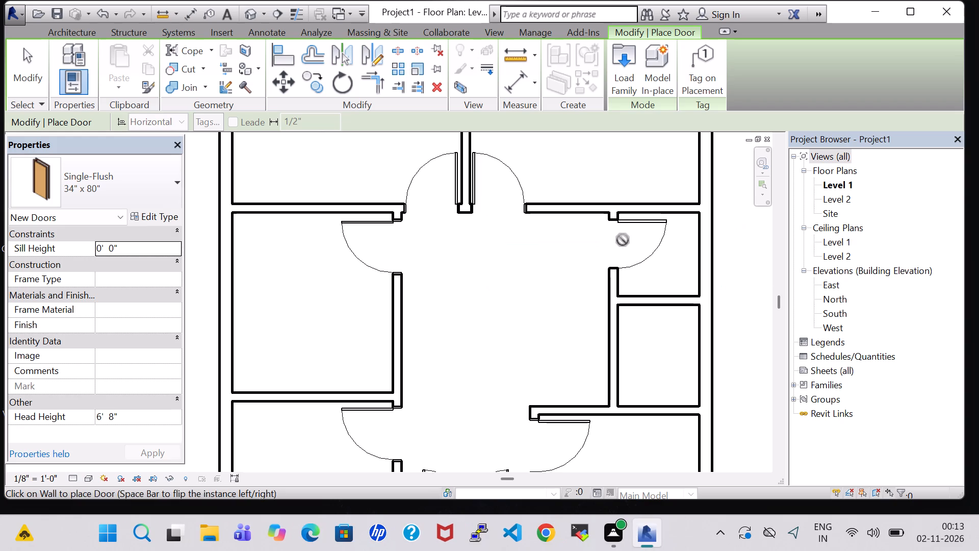
{"action": "key", "text": "Escape"}
Change the upper small eastern room's door to the Single-Flush 30" x 80" type.
{"action": "left_click", "coordinate": [640, 227]}
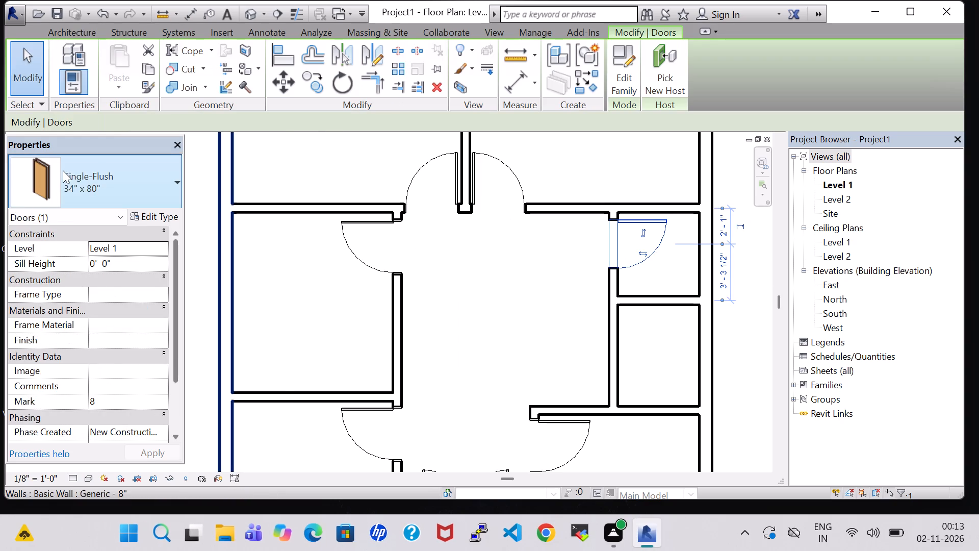
{"action": "left_click", "coordinate": [63, 170]}
{"action": "left_click", "coordinate": [140, 320]}
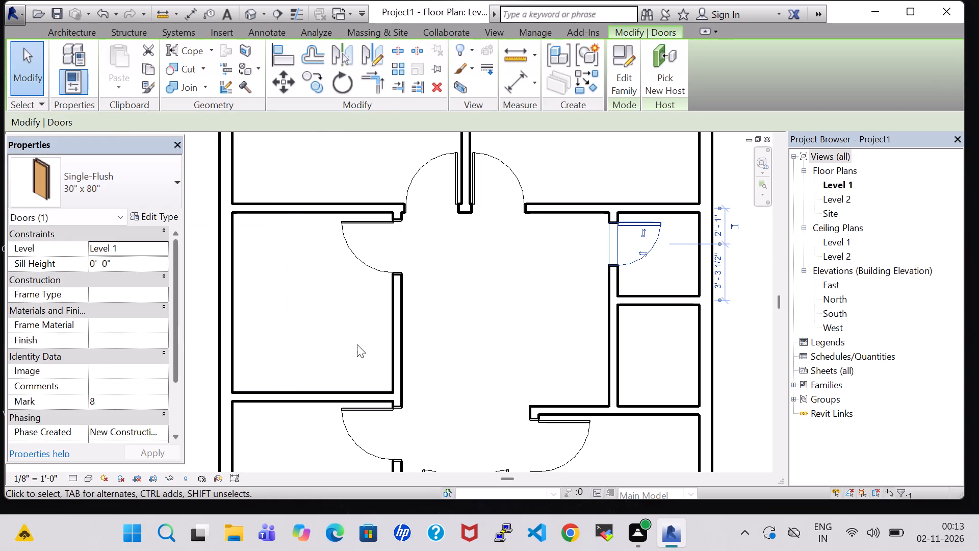
{"action": "left_click", "coordinate": [556, 312]}
{"action": "left_click", "coordinate": [645, 245]}
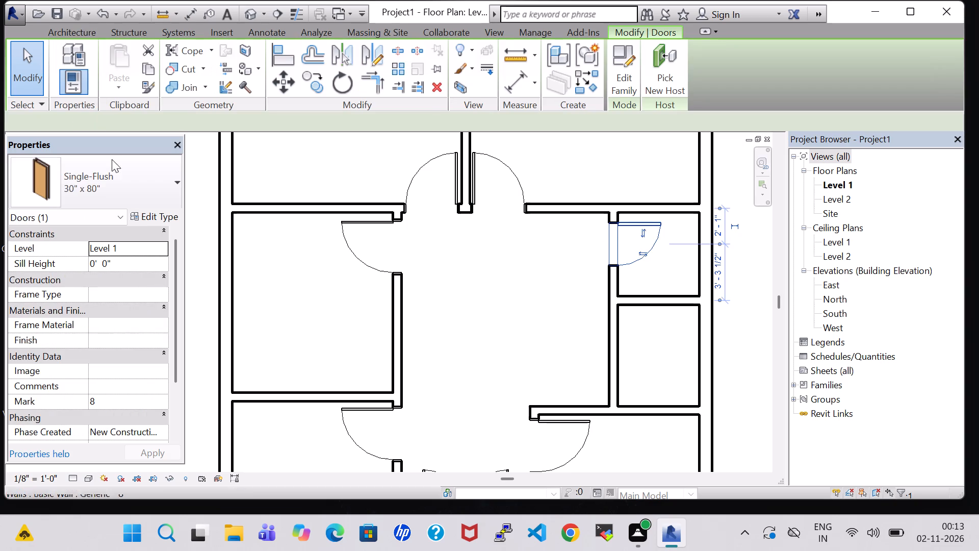
{"action": "left_click", "coordinate": [90, 204]}
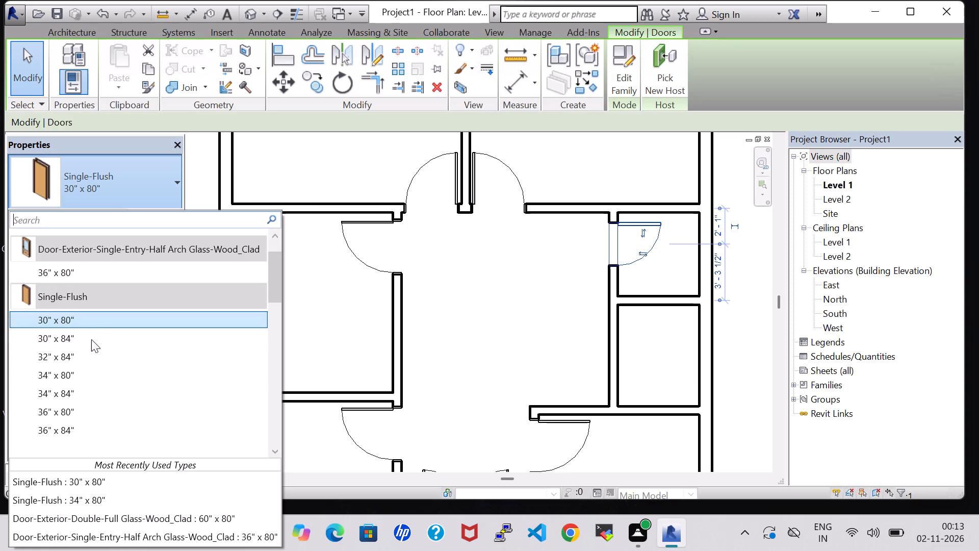
{"action": "left_click", "coordinate": [95, 369]}
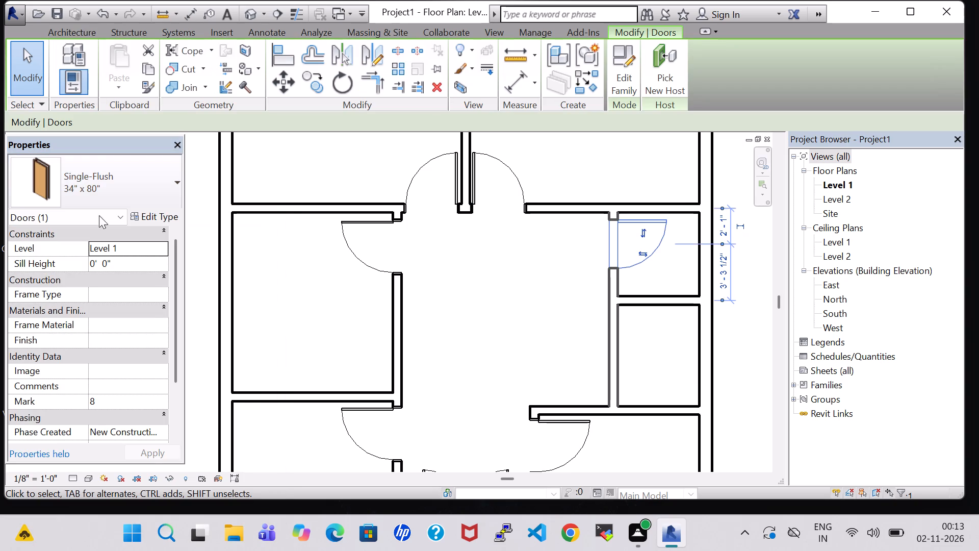
{"action": "left_click", "coordinate": [95, 183]}
{"action": "left_click", "coordinate": [85, 319]}
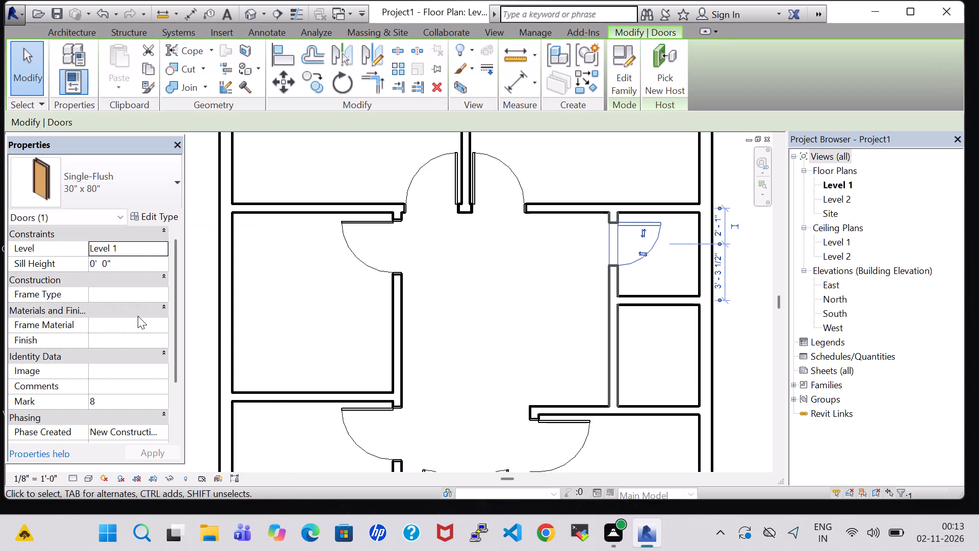
{"action": "left_click", "coordinate": [396, 279]}
Nudge the upper small eastern room's door slightly north, closer to the room's north wall.
{"action": "left_click", "coordinate": [623, 267]}
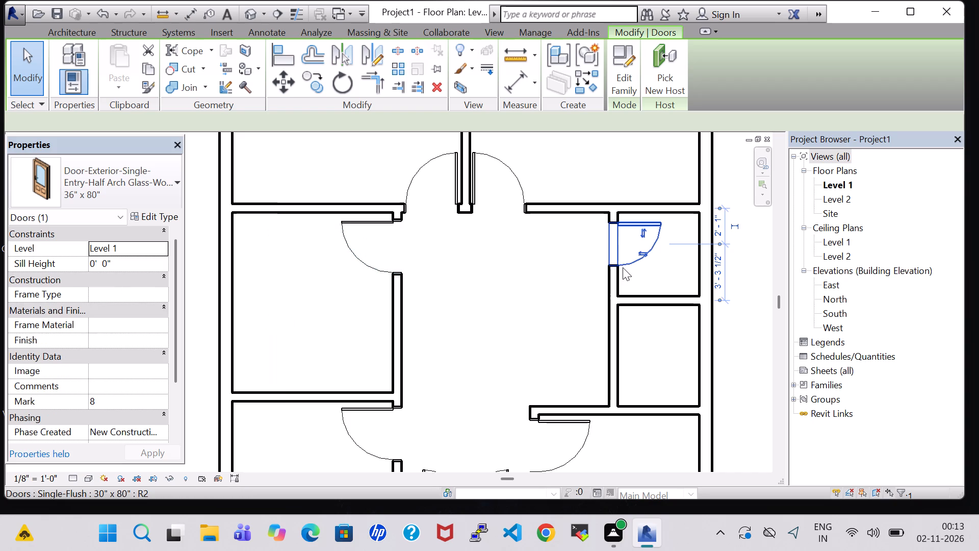
{"action": "key", "text": "Up"}
{"action": "key", "text": "Up"}
{"action": "left_click", "coordinate": [542, 270]}
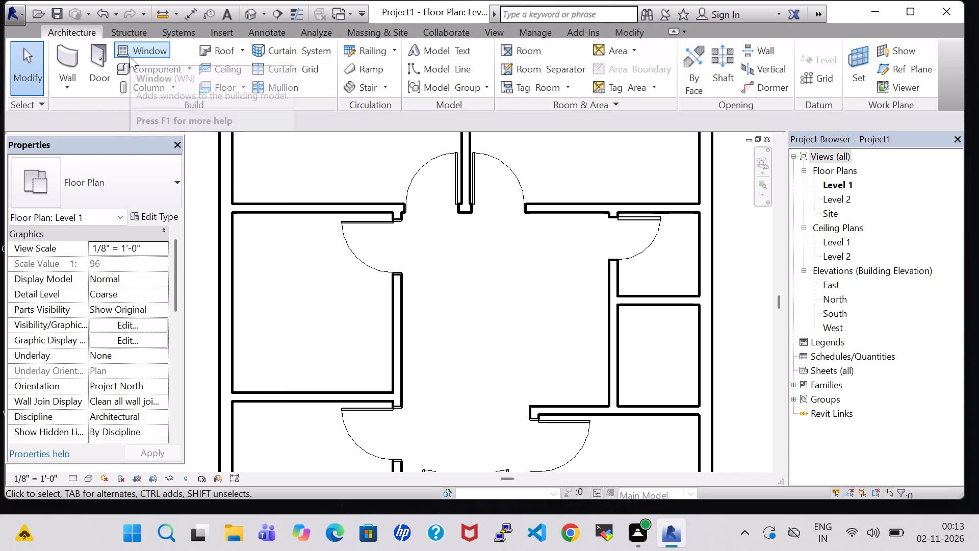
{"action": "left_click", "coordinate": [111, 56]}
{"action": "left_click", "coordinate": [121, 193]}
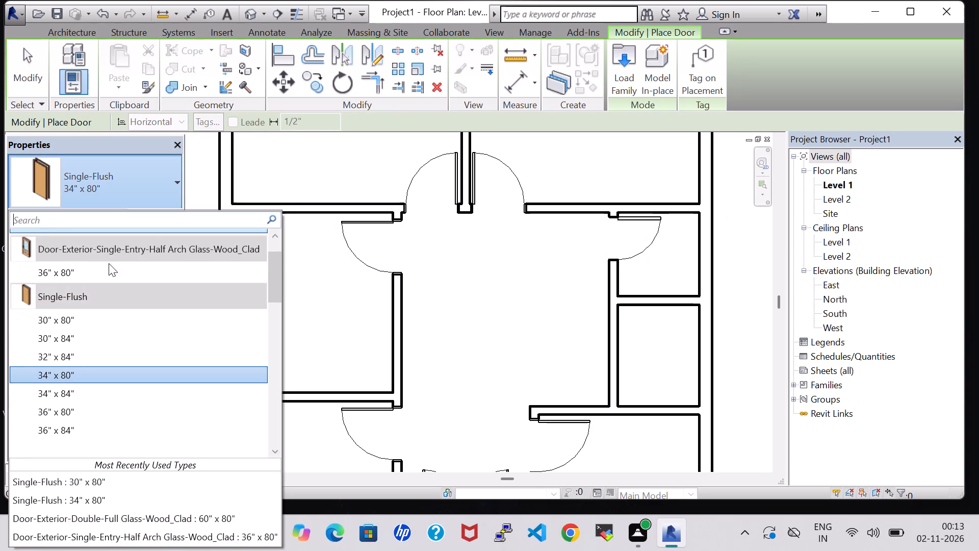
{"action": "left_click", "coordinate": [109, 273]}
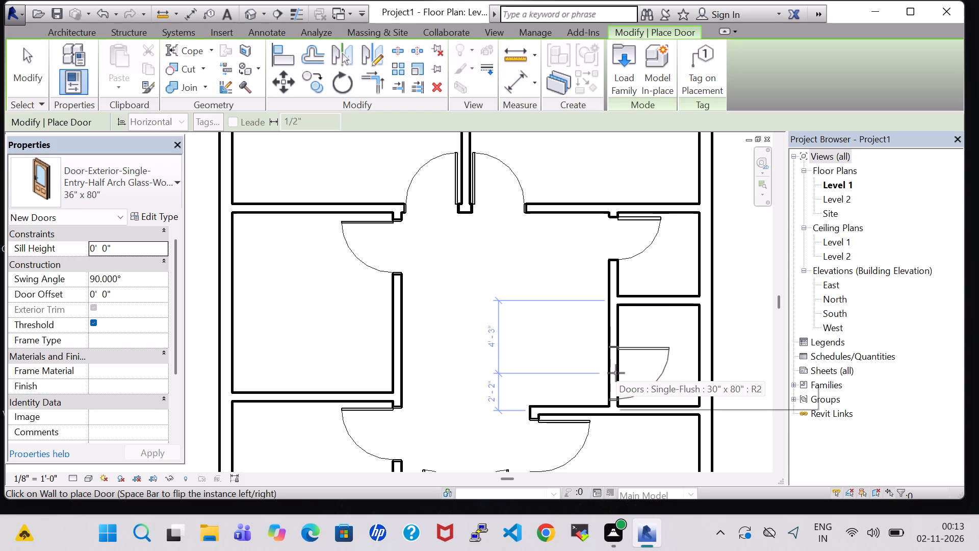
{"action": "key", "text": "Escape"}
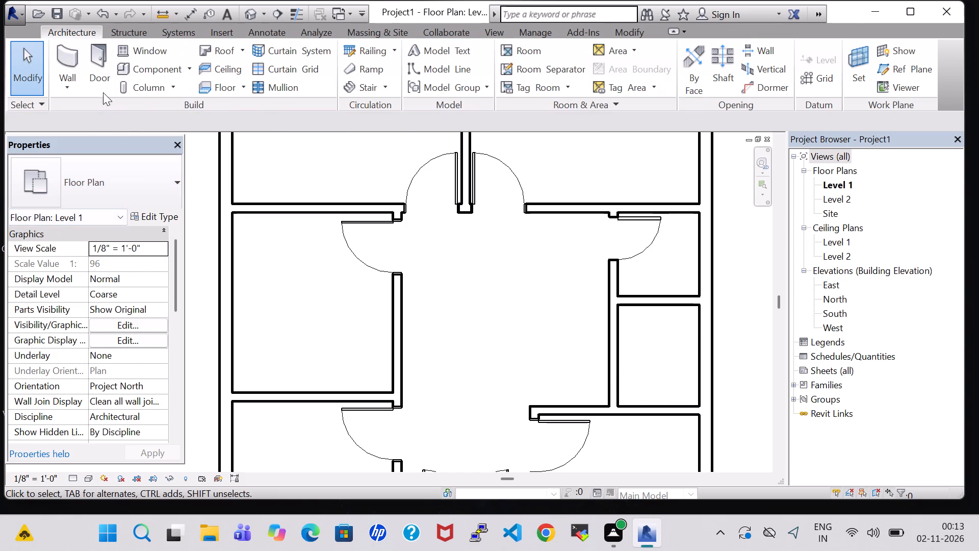
Place a Single-Flush 30" x 80" door in the lower small eastern room's west wall, 1'-9" from its south wall, opening inward, hinged south.
{"action": "left_click", "coordinate": [93, 64]}
{"action": "left_click", "coordinate": [135, 183]}
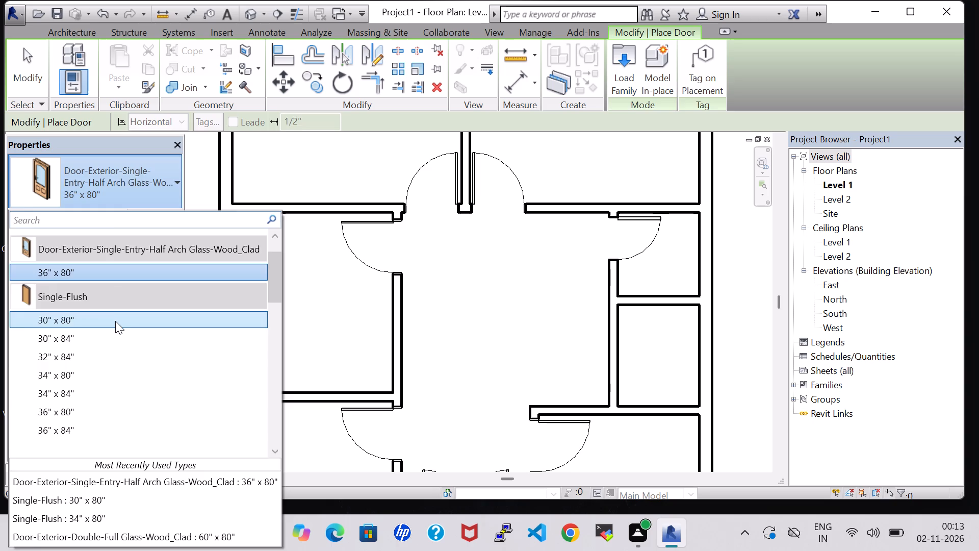
{"action": "left_click", "coordinate": [115, 322]}
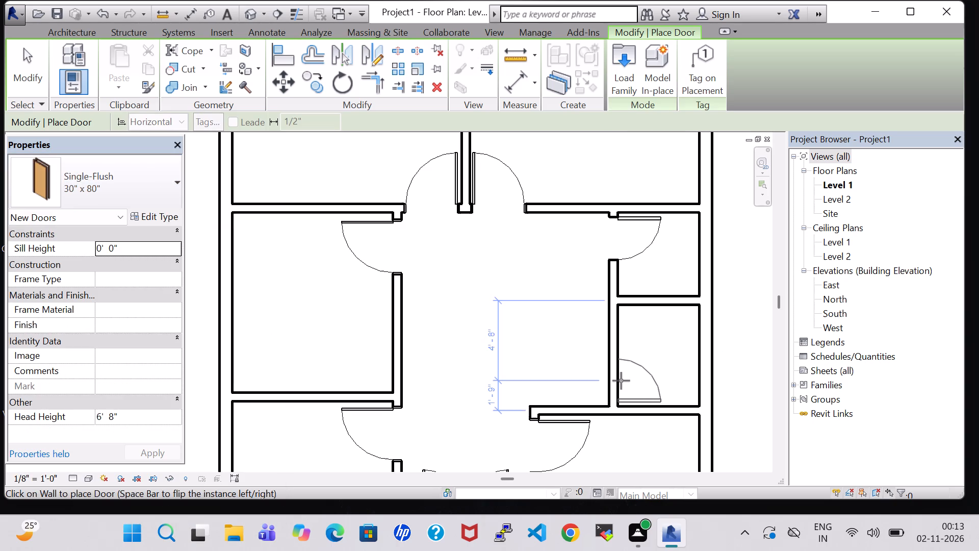
{"action": "left_click", "coordinate": [621, 381]}
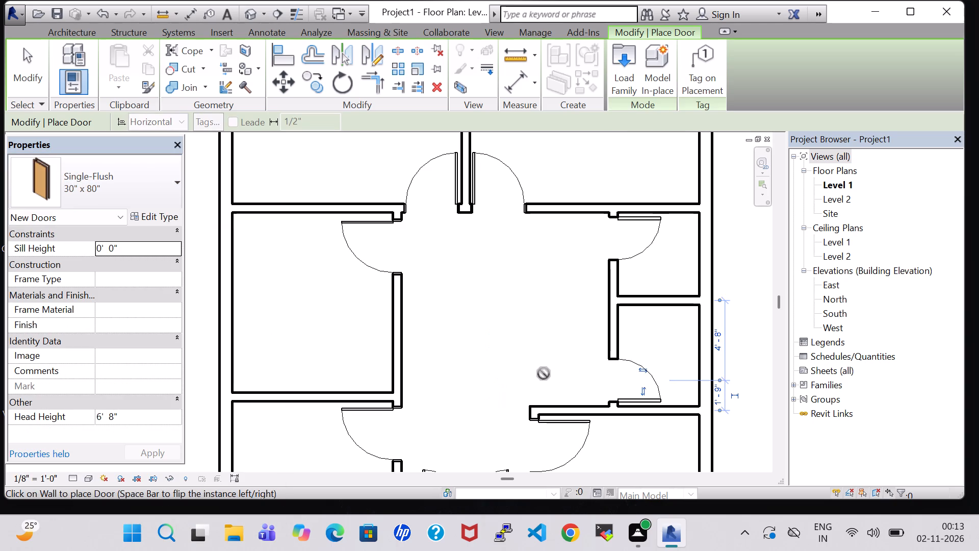
{"action": "key", "text": "Escape"}
{"action": "key", "text": "Escape"}
Load the Casement 3x3 with Trim family from the US Imperial Windows library for window placement.
{"action": "scroll", "coordinate": [511, 344], "scroll_direction": "down", "scroll_amount": 2}
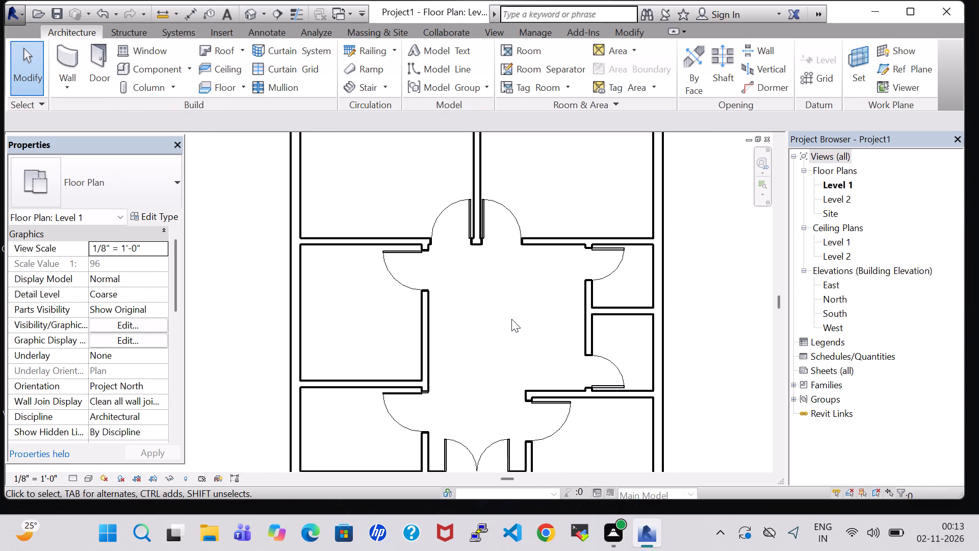
{"action": "scroll", "coordinate": [511, 319], "scroll_direction": "down", "scroll_amount": 3}
{"action": "middle_click_drag", "start_coordinate": [510, 305], "coordinate": [440, 304]}
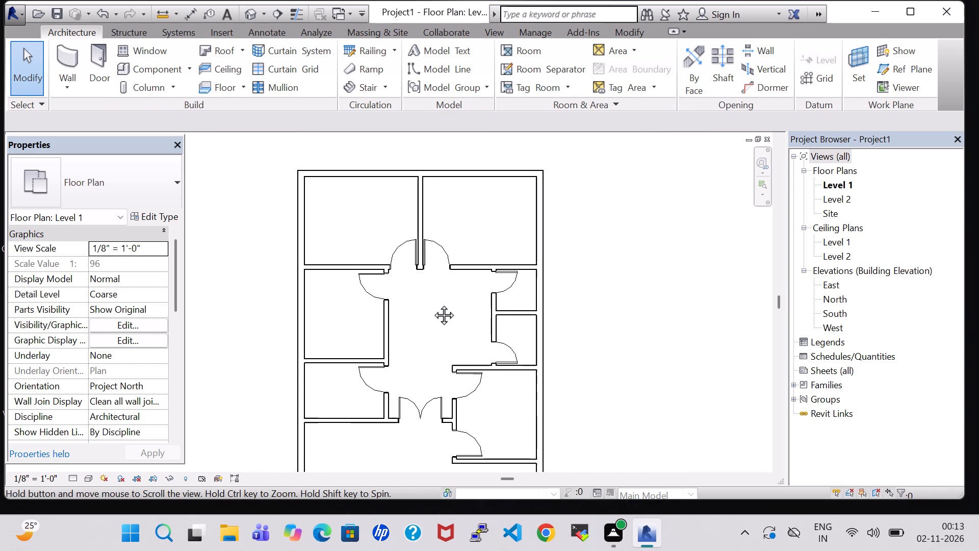
{"action": "middle_click", "coordinate": [433, 304]}
{"action": "scroll", "coordinate": [455, 215], "scroll_direction": "down", "scroll_amount": 1}
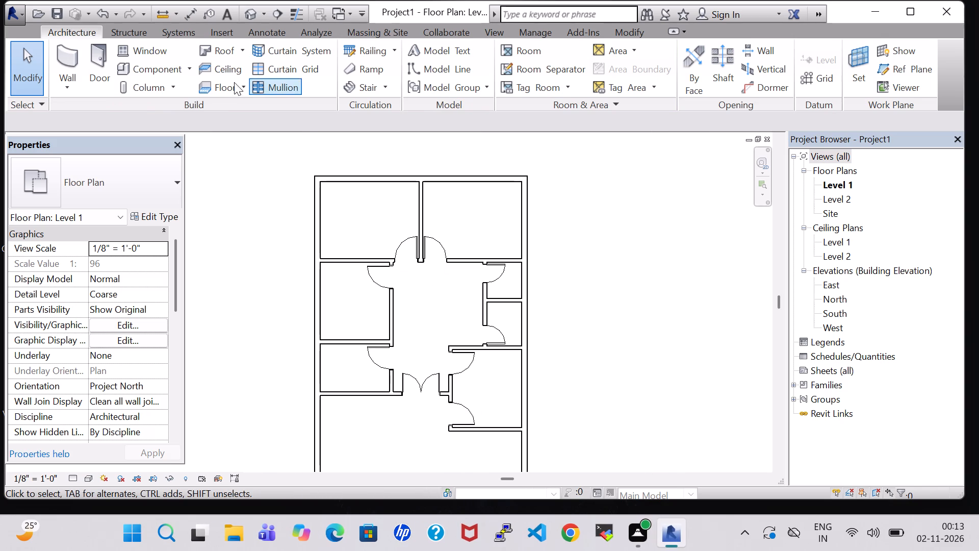
{"action": "left_click", "coordinate": [157, 50]}
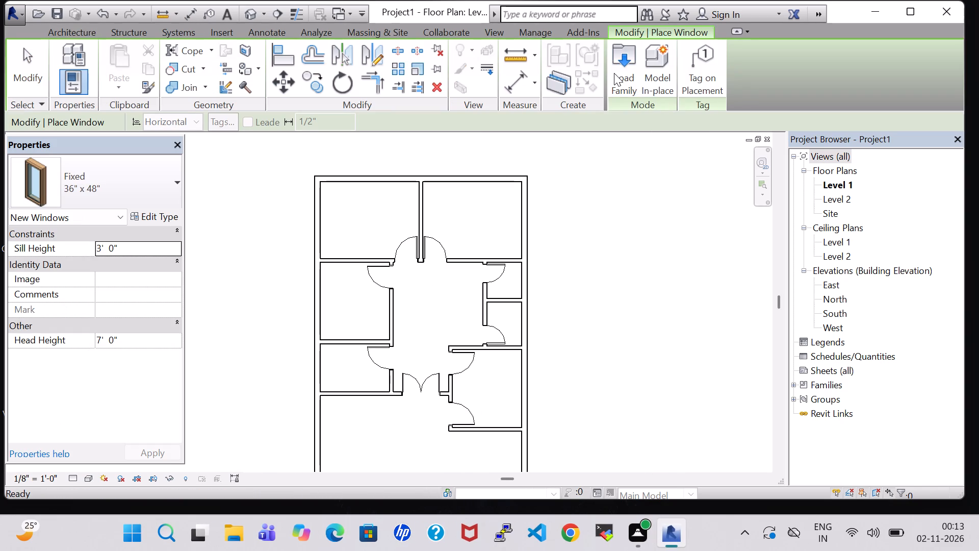
{"action": "left_click", "coordinate": [614, 73]}
{"action": "left_click", "coordinate": [579, 268]}
{"action": "key", "text": "w"}
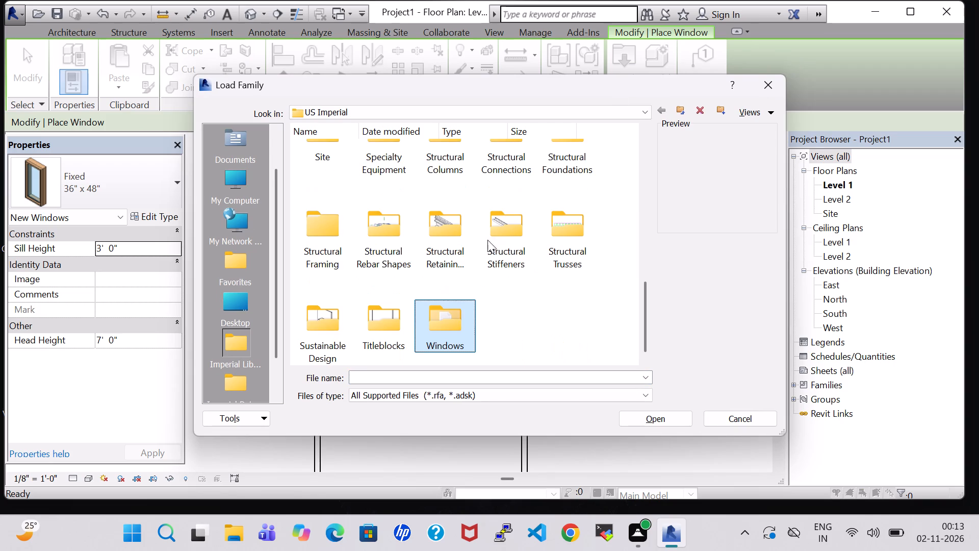
{"action": "double_click", "coordinate": [460, 314]}
{"action": "left_click", "coordinate": [452, 162]}
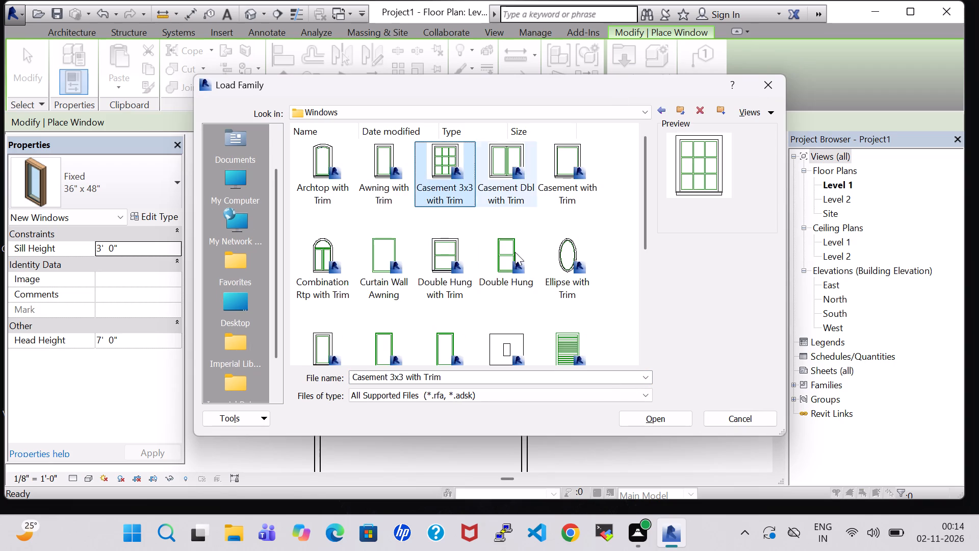
{"action": "left_click", "coordinate": [636, 420]}
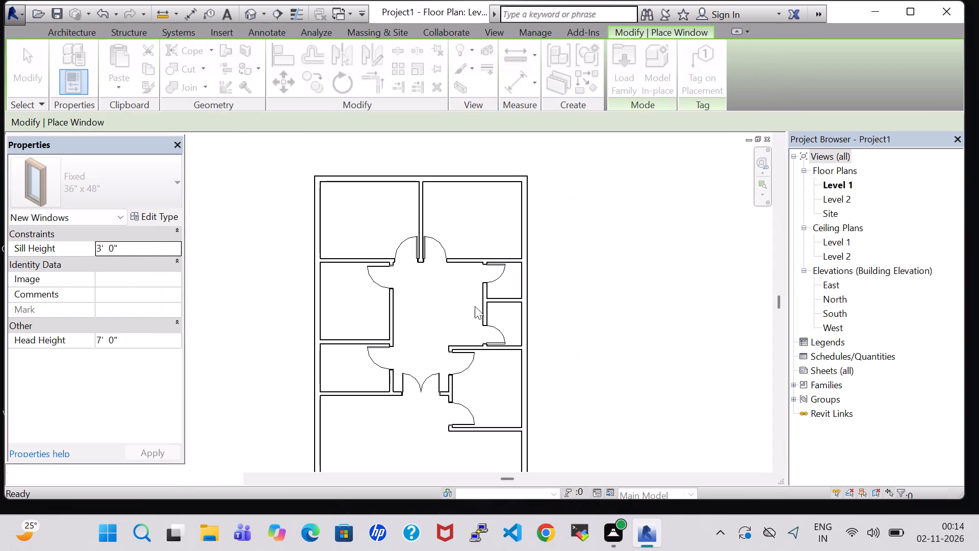
Place 36" x 48" casement windows centred in both northern rooms' north walls and in the northeast and lower eastern rooms' east walls.
{"action": "left_click", "coordinate": [367, 170]}
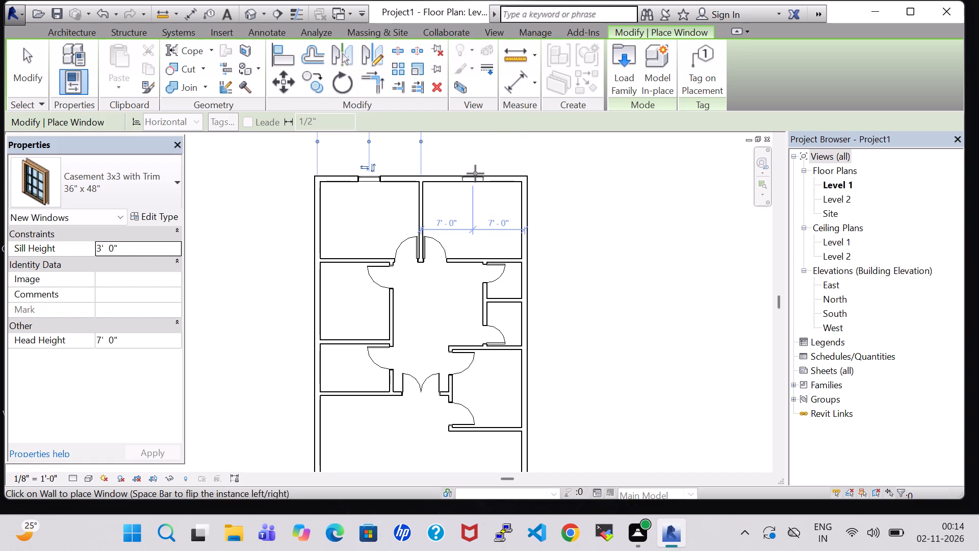
{"action": "left_click", "coordinate": [475, 173]}
{"action": "left_click", "coordinate": [531, 221]}
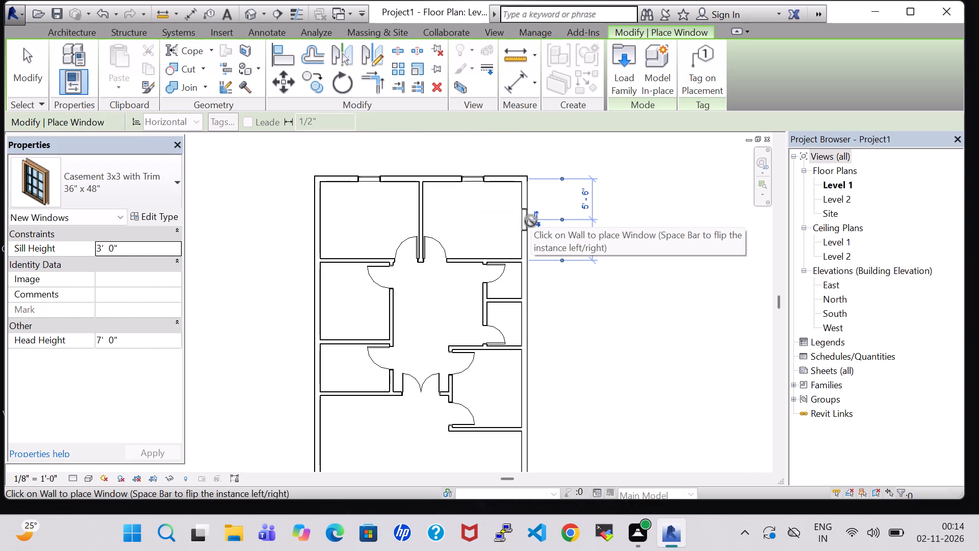
{"action": "left_click", "coordinate": [527, 391]}
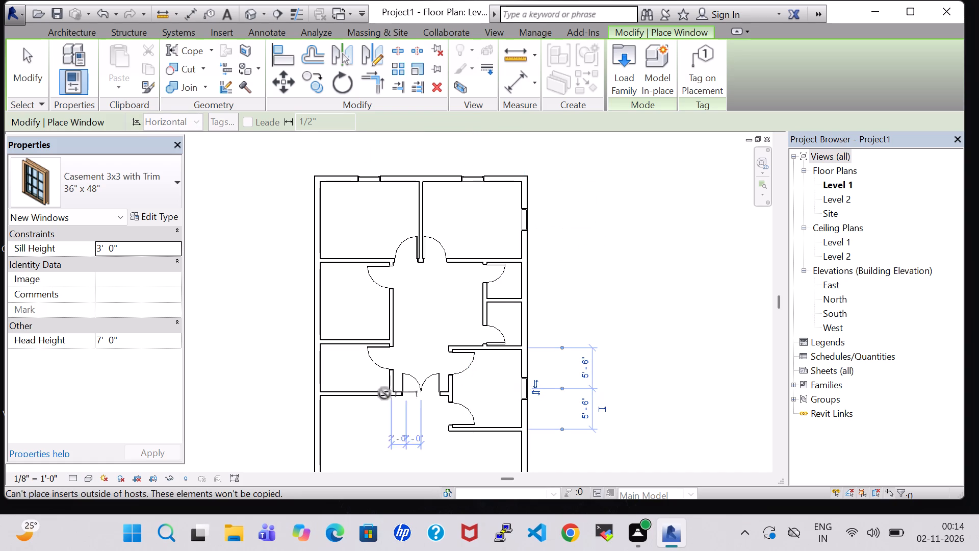
Place 36" x 48" casement windows centred in the lower western room's south wall and the upper western room's west wall.
{"action": "left_click", "coordinate": [353, 396]}
{"action": "left_click", "coordinate": [314, 300]}
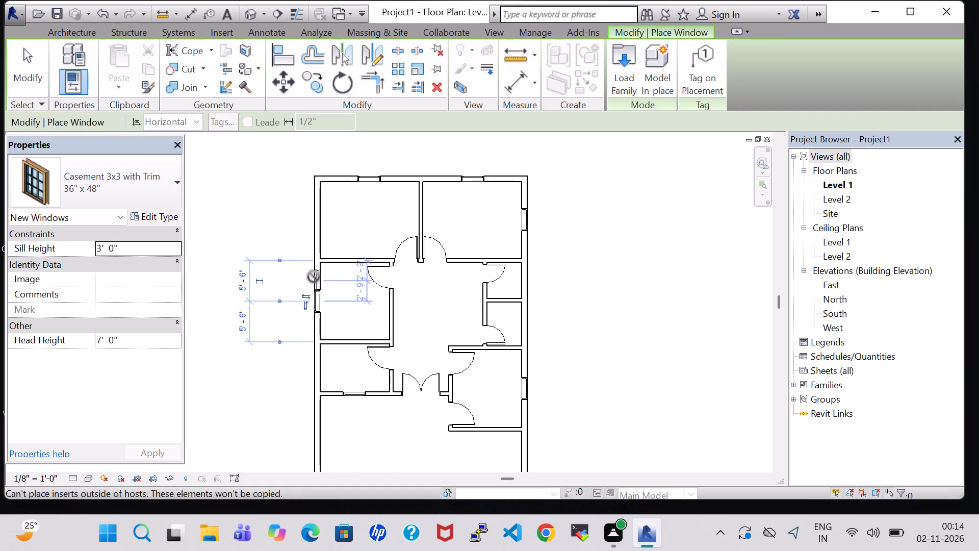
Place a 36" x 48" Casement 3x3 with Trim window centred in the northwest room's west wall.
{"action": "left_click", "coordinate": [311, 222]}
{"action": "key", "text": "Escape"}
{"action": "key", "text": "Escape"}
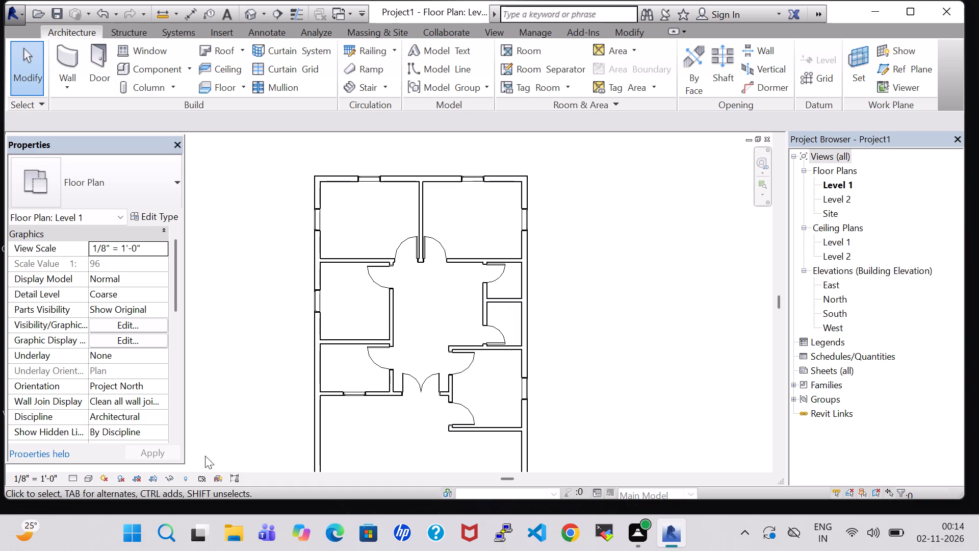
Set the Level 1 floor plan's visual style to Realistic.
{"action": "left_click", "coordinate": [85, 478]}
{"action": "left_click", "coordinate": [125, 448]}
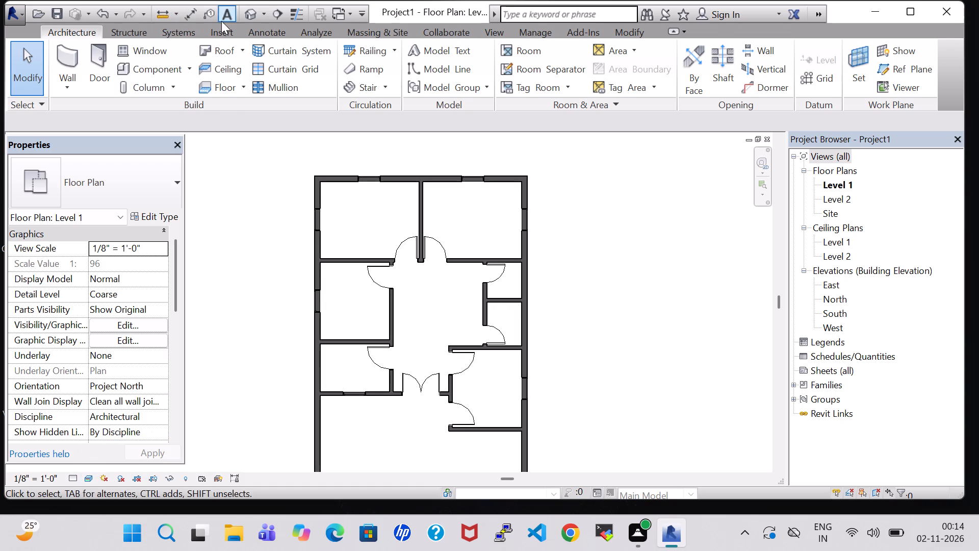
Open the default 3D view of the house and set its visual style to Realistic.
{"action": "left_click", "coordinate": [247, 17]}
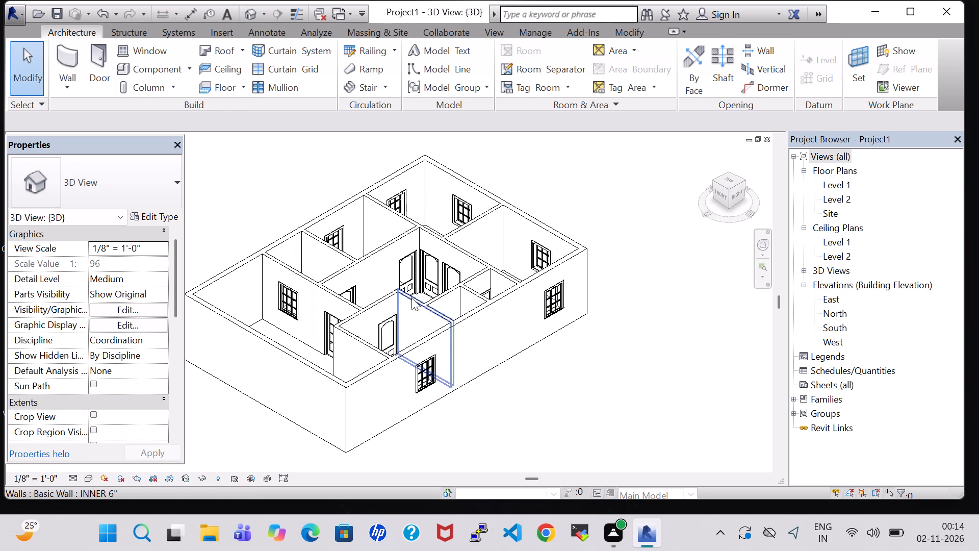
{"action": "middle_click_drag", "start_coordinate": [362, 339], "coordinate": [388, 344], "text": "shift"}
{"action": "middle_click_drag", "start_coordinate": [393, 346], "coordinate": [419, 350], "text": "shift"}
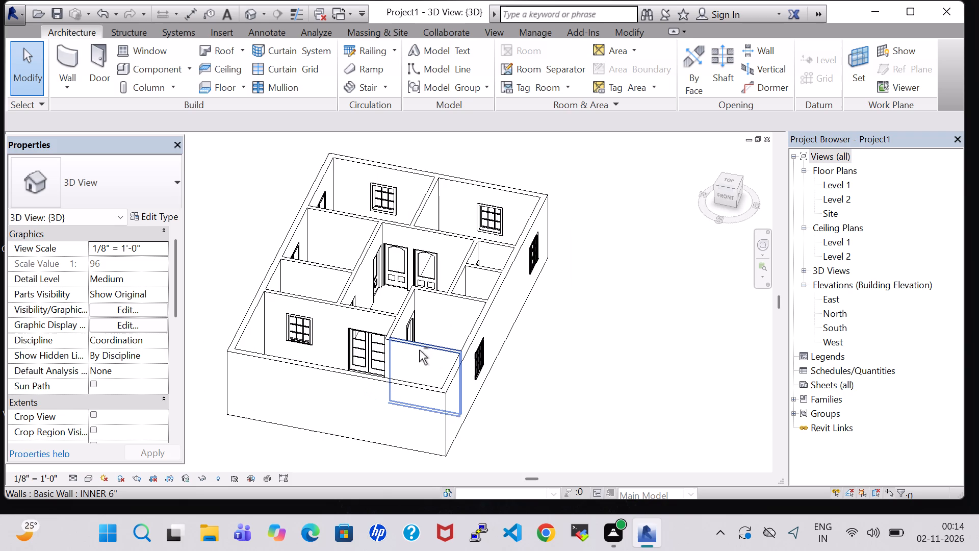
{"action": "middle_click_drag", "start_coordinate": [424, 350], "coordinate": [444, 350], "text": "shift"}
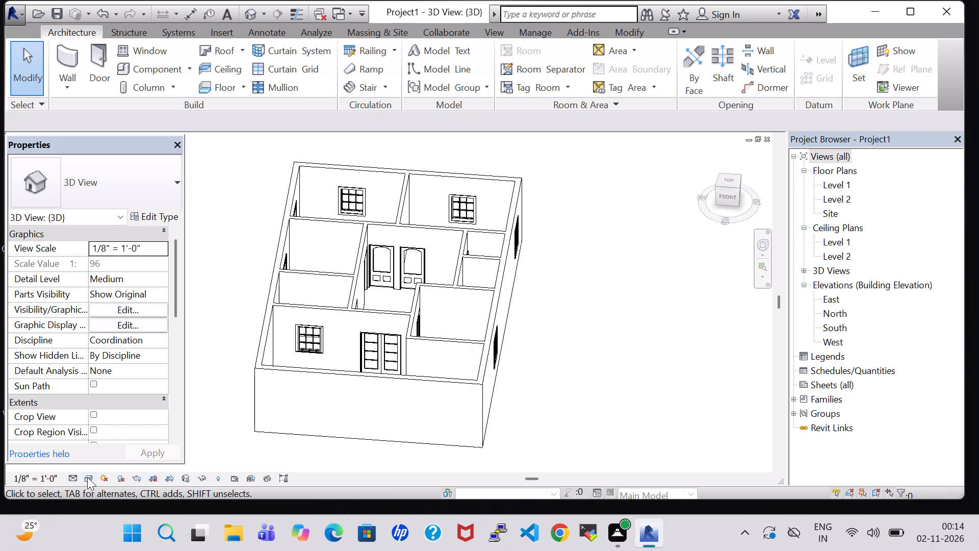
{"action": "left_click", "coordinate": [87, 477]}
{"action": "left_click", "coordinate": [134, 410]}
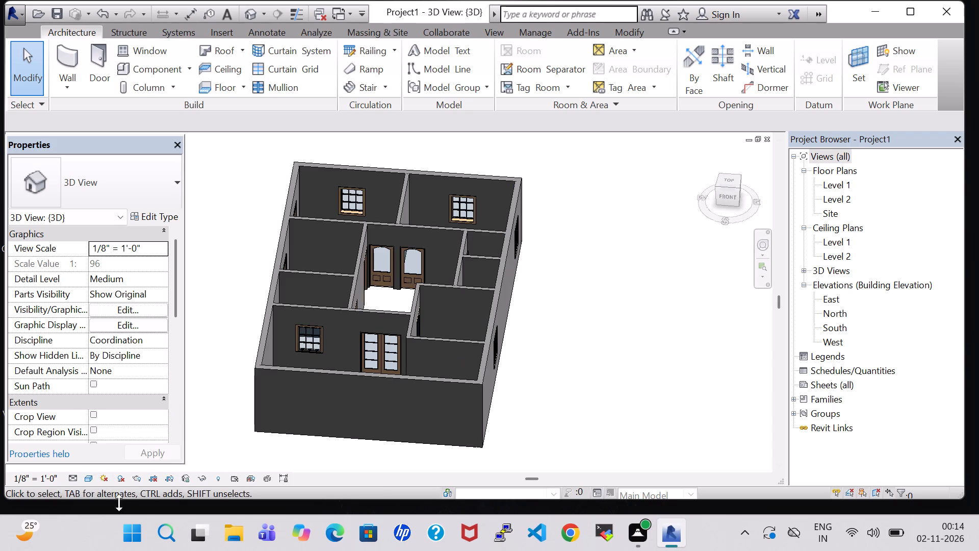
{"action": "double_click", "coordinate": [87, 476]}
{"action": "left_click", "coordinate": [84, 479]}
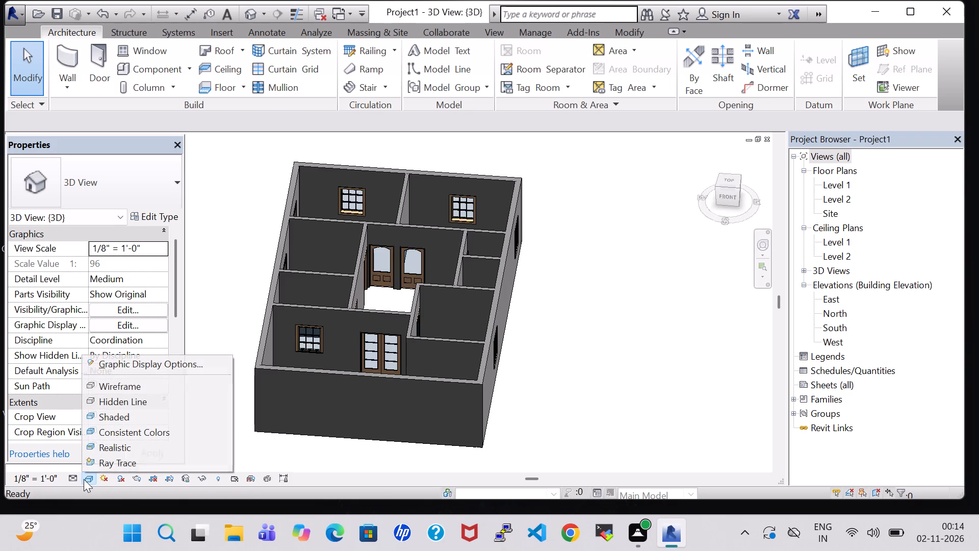
{"action": "left_click", "coordinate": [109, 449]}
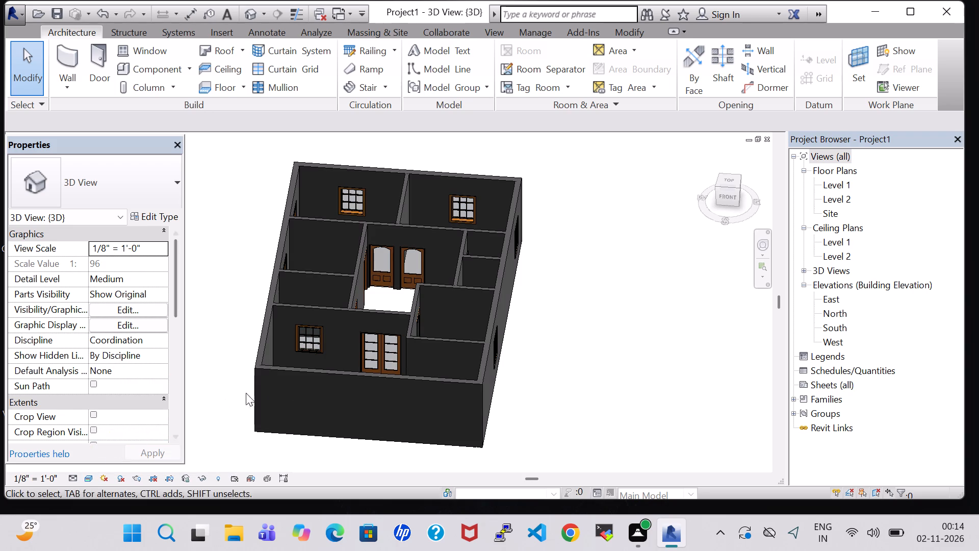
Return to the Level 1 floor plan and set its visual style to Hidden Line.
{"action": "double_click", "coordinate": [834, 185]}
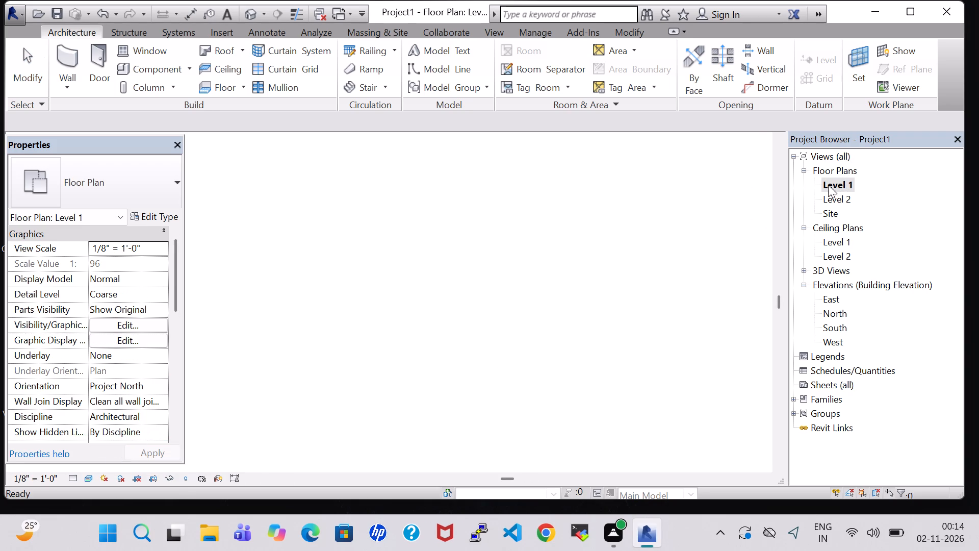
{"action": "scroll", "coordinate": [537, 286], "scroll_direction": "down", "scroll_amount": 4}
{"action": "scroll", "coordinate": [540, 273], "scroll_direction": "up", "scroll_amount": 1}
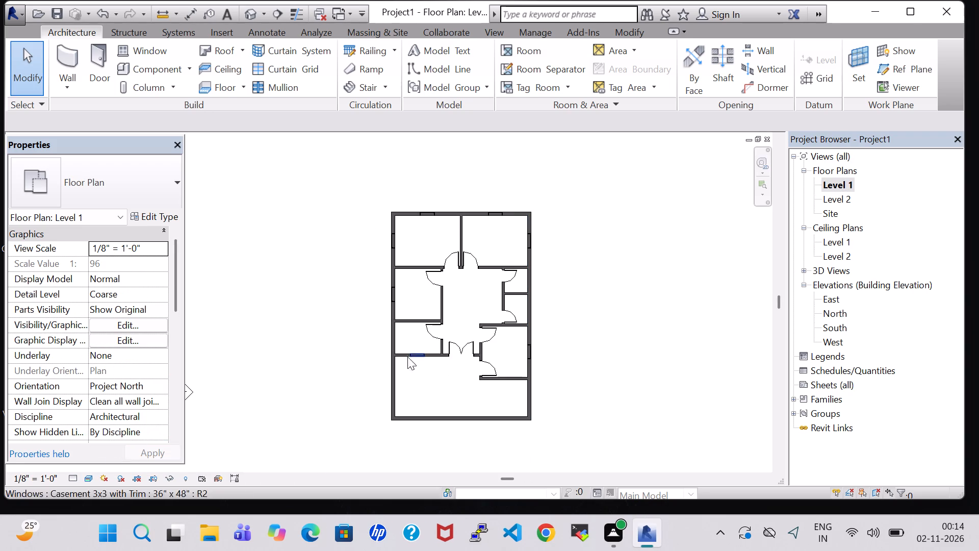
{"action": "left_click", "coordinate": [91, 477]}
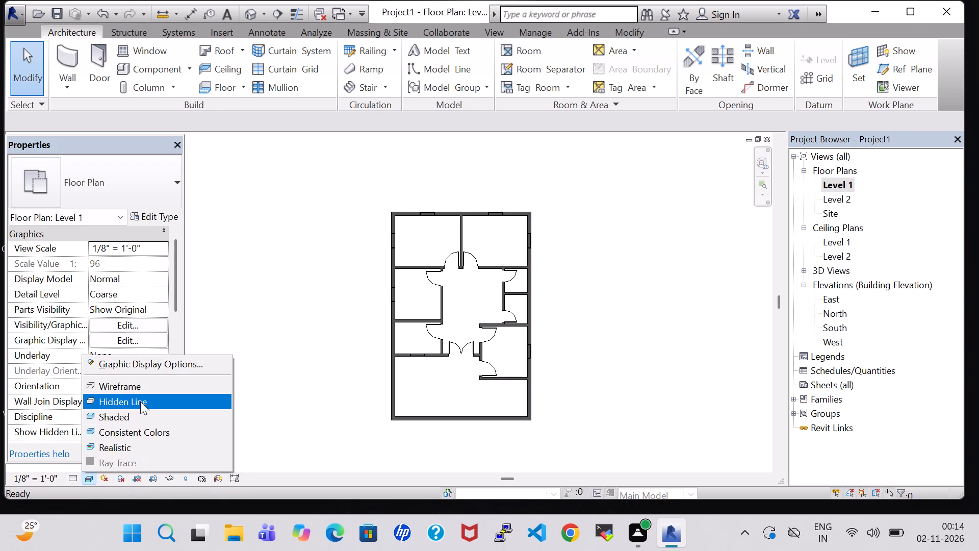
{"action": "double_click", "coordinate": [140, 402]}
{"action": "double_click", "coordinate": [586, 264]}
{"action": "scroll", "coordinate": [586, 264], "scroll_direction": "up", "scroll_amount": 1}
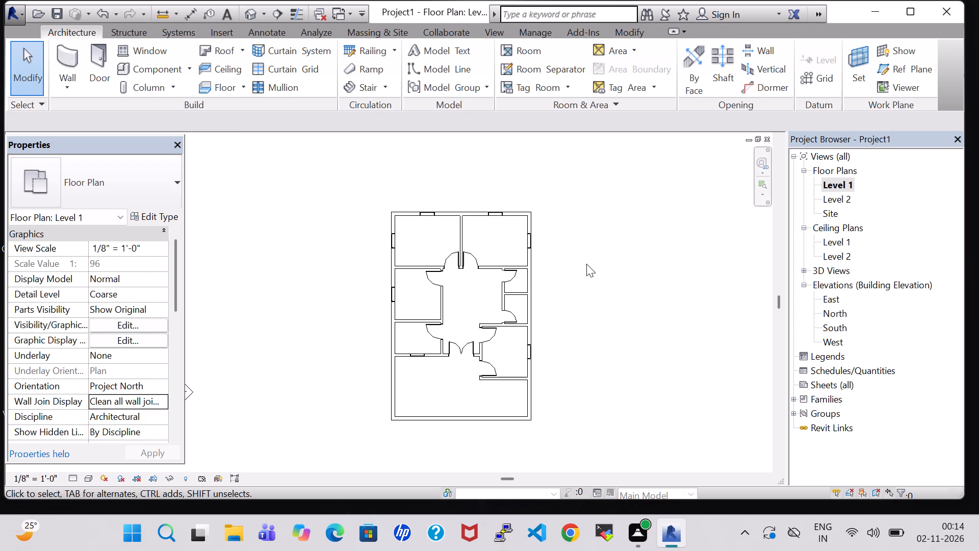
Load the Bed-Box family from the Beds folder of the US Imperial Furniture library for component placement.
{"action": "scroll", "coordinate": [586, 264], "scroll_direction": "up", "scroll_amount": 2}
{"action": "middle_click_drag", "start_coordinate": [543, 291], "coordinate": [613, 279]}
{"action": "scroll", "coordinate": [613, 279], "scroll_direction": "down", "scroll_amount": 2}
{"action": "middle_click_drag", "start_coordinate": [613, 279], "coordinate": [594, 255]}
{"action": "left_click", "coordinate": [152, 74]}
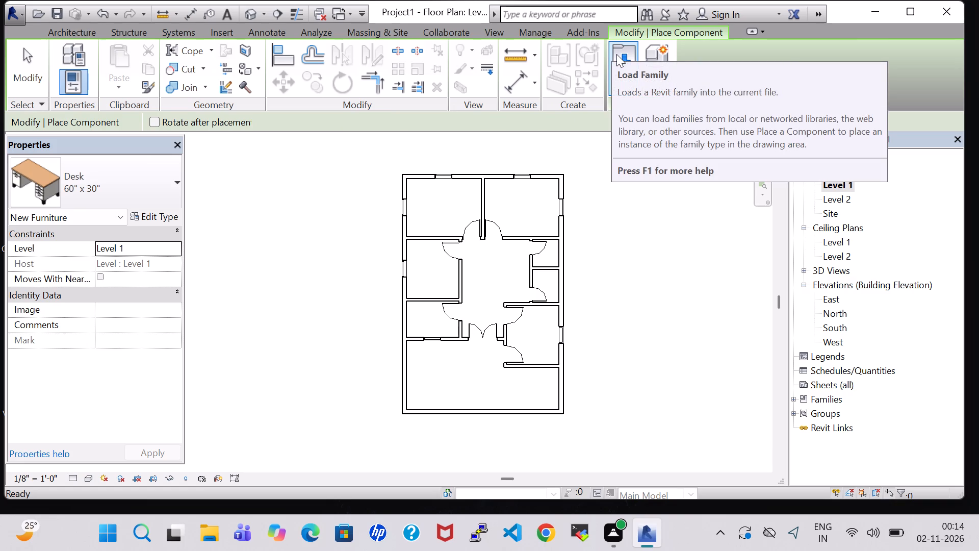
{"action": "double_click", "coordinate": [609, 62]}
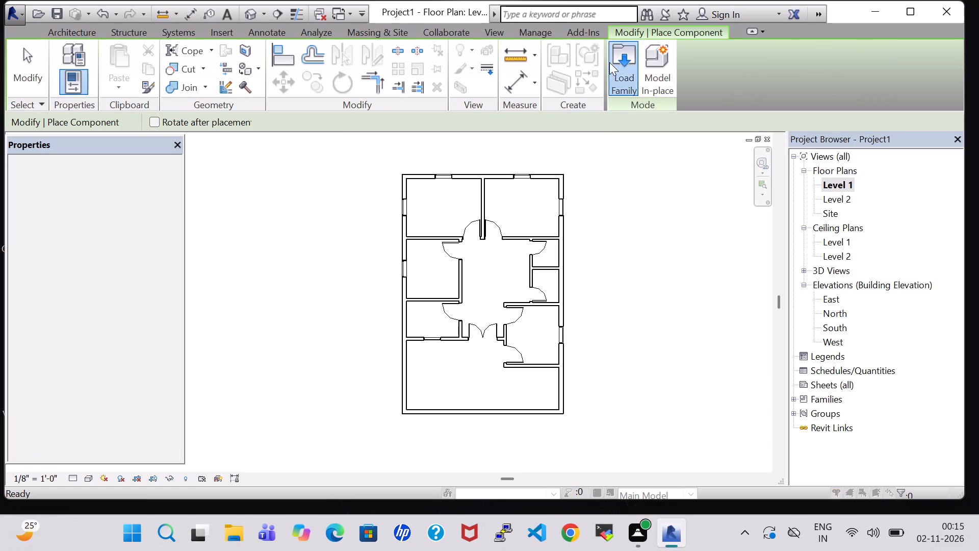
{"action": "scroll", "coordinate": [575, 273], "scroll_direction": "down", "scroll_amount": 1}
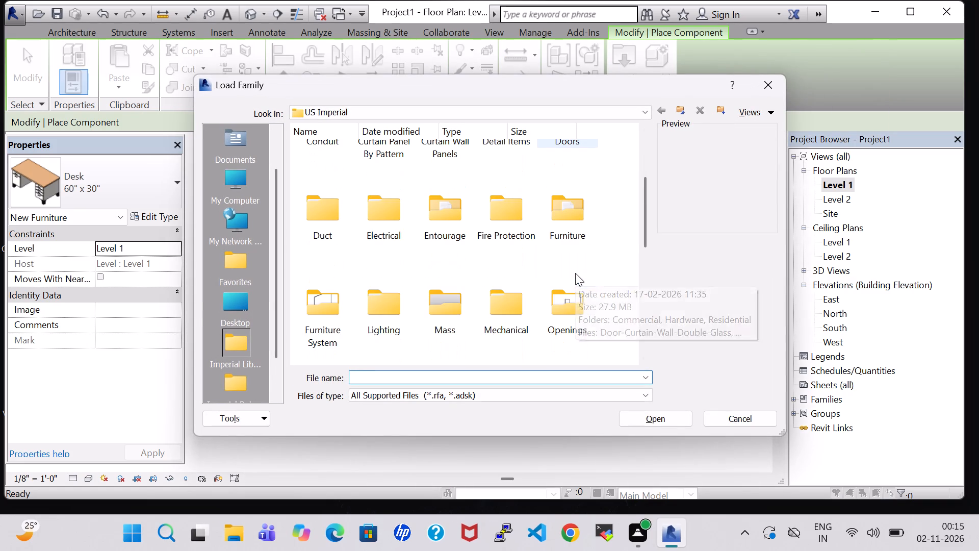
{"action": "double_click", "coordinate": [576, 220]}
{"action": "double_click", "coordinate": [319, 180]}
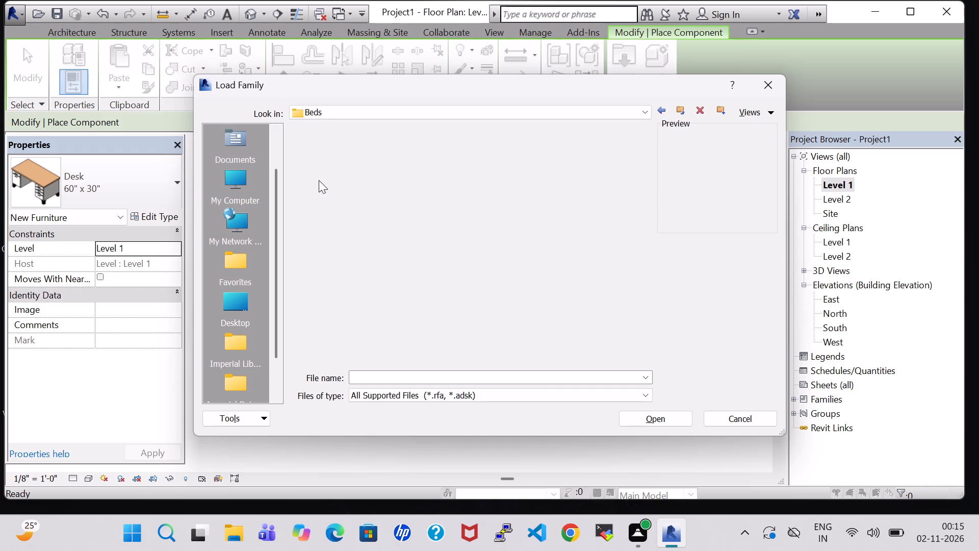
{"action": "left_click", "coordinate": [308, 158]}
{"action": "left_click", "coordinate": [638, 411]}
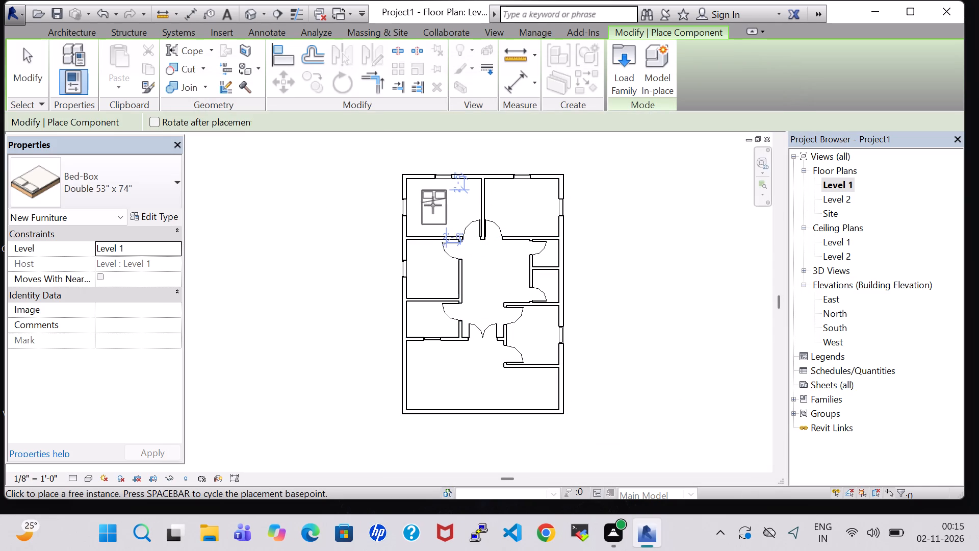
Place a Bed-Box Double 53" x 74" in the northwest room, head to the north, about 10" and 5'-0" from the north wall and east partition centrelines.
{"action": "scroll", "coordinate": [437, 206], "scroll_direction": "up", "scroll_amount": 6}
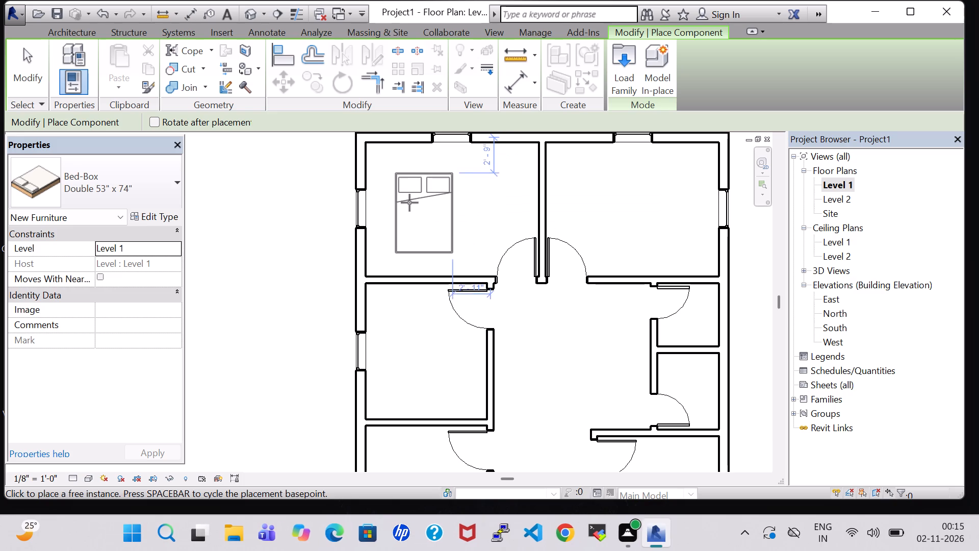
{"action": "key", "text": "space"}
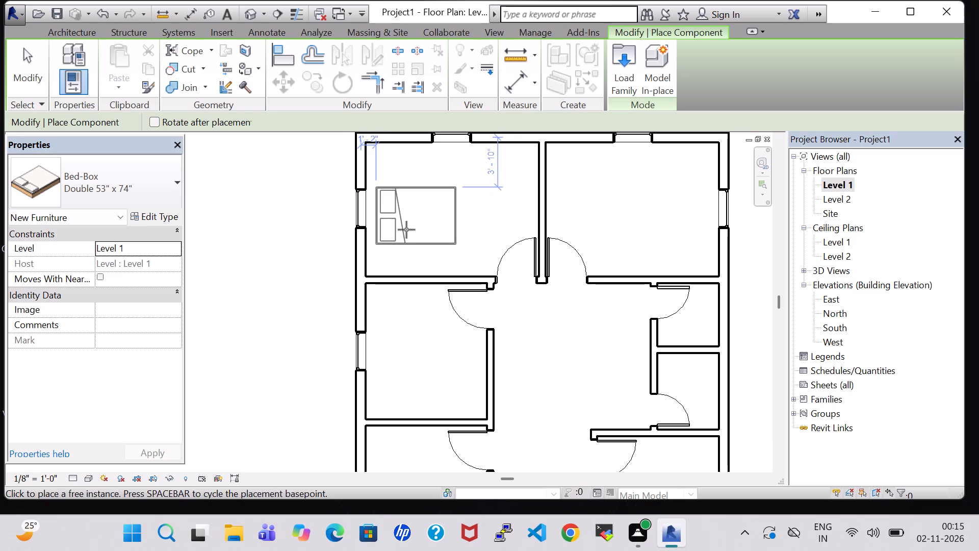
{"action": "key", "text": "space"}
{"action": "key", "text": "space"}
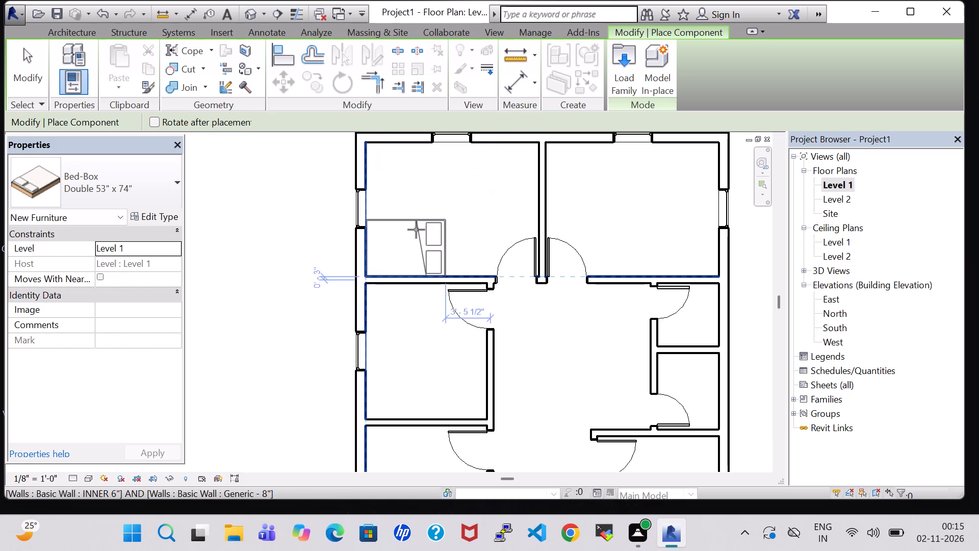
{"action": "key", "text": "space"}
{"action": "key", "text": "space"}
{"action": "scroll", "coordinate": [421, 226], "scroll_direction": "up", "scroll_amount": 5}
{"action": "middle_click_drag", "start_coordinate": [421, 226], "coordinate": [421, 231]}
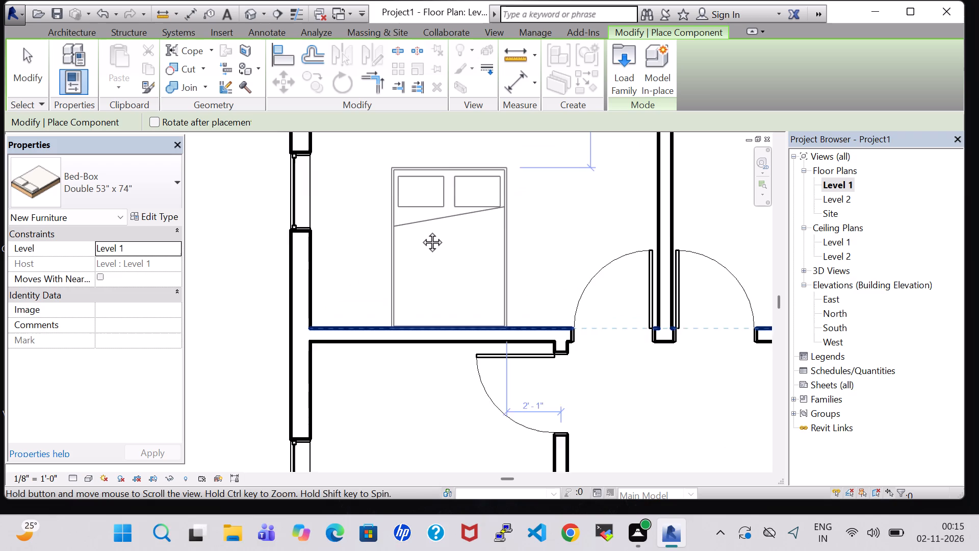
{"action": "middle_click_drag", "start_coordinate": [421, 231], "coordinate": [425, 276]}
{"action": "middle_click_drag", "start_coordinate": [427, 286], "coordinate": [429, 355]}
{"action": "scroll", "coordinate": [428, 316], "scroll_direction": "up", "scroll_amount": 1}
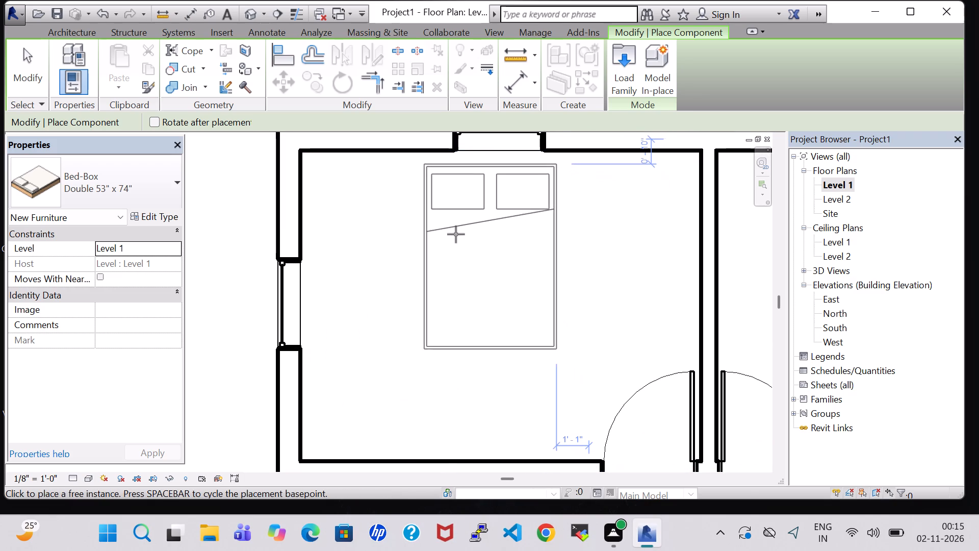
{"action": "double_click", "coordinate": [458, 234]}
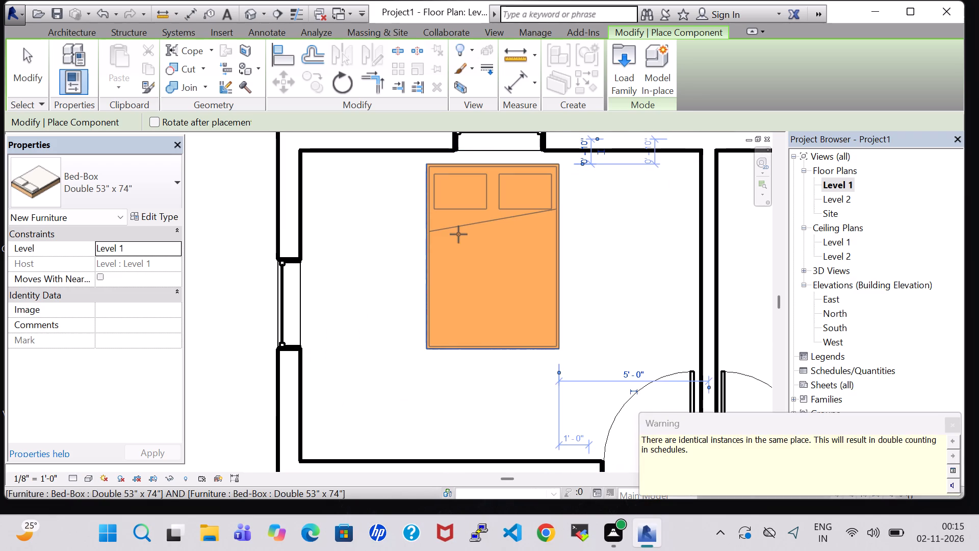
{"action": "key", "text": "Escape"}
{"action": "key", "text": "Escape"}
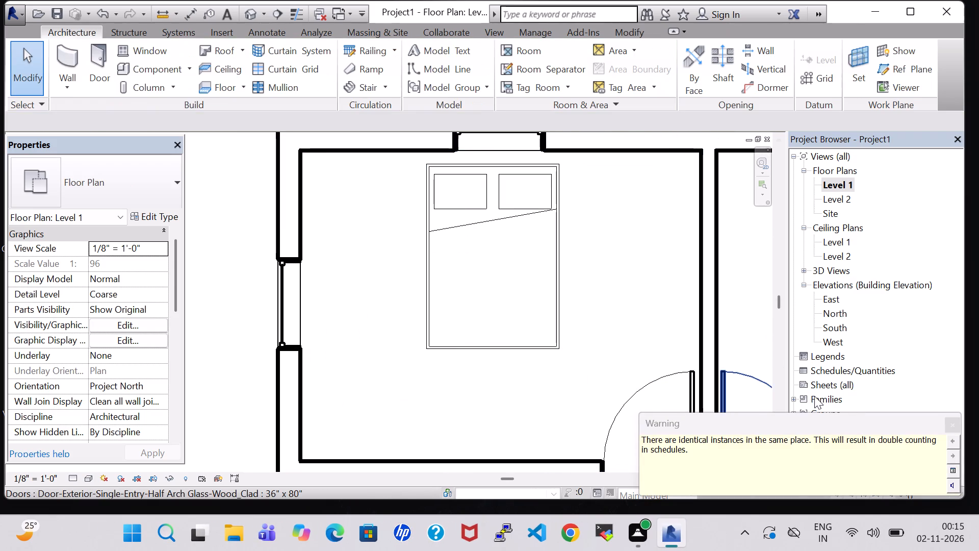
{"action": "left_click", "coordinate": [945, 425]}
{"action": "key", "text": "Escape"}
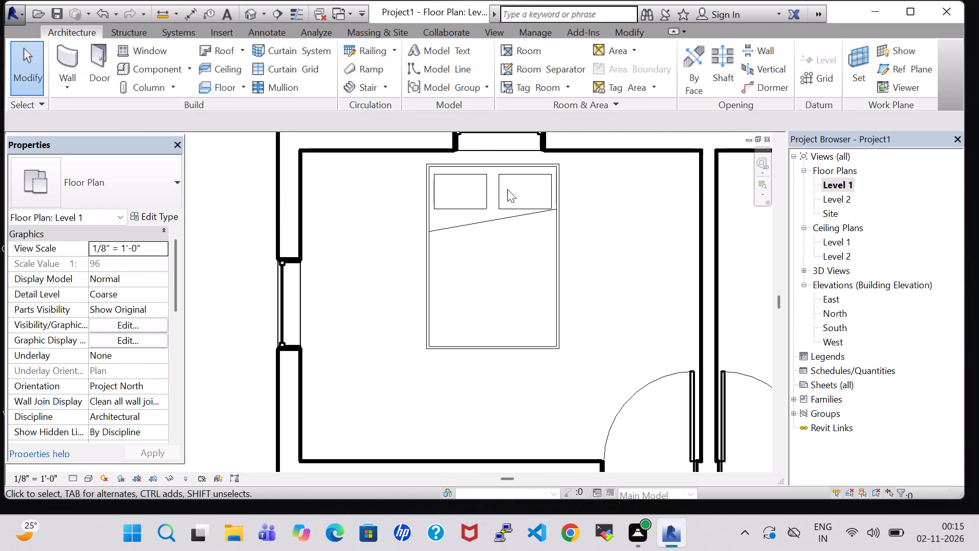
Delete the duplicate double bed overlapping the one in the northwest room.
{"action": "left_click", "coordinate": [507, 189]}
{"action": "left_click", "coordinate": [507, 208]}
{"action": "key", "text": "Delete"}
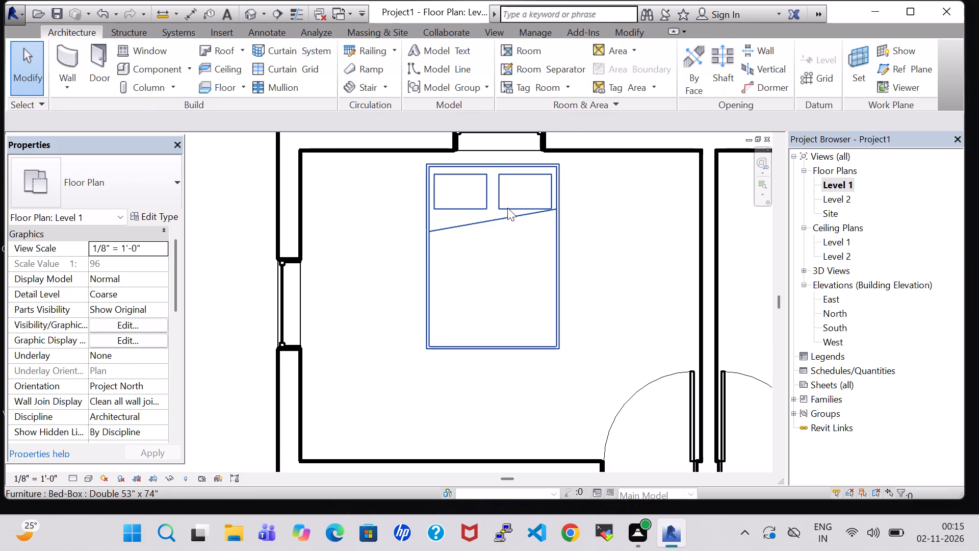
{"action": "key", "text": "Delete"}
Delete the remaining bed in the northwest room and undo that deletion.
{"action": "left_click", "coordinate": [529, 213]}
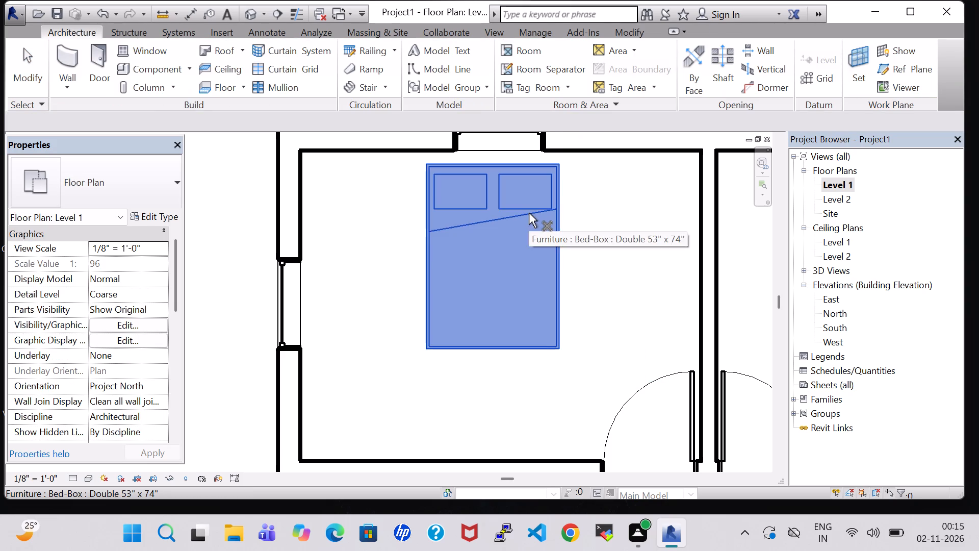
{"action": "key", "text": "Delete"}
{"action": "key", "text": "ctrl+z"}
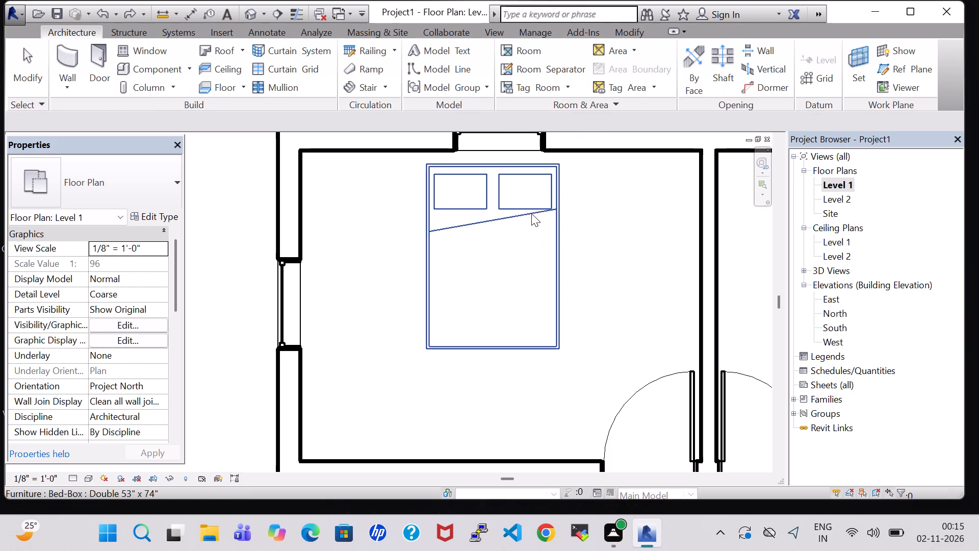
Change the northwest room's bed type to Bed-Box Queen 60" x 79".
{"action": "left_click", "coordinate": [582, 220]}
{"action": "left_click", "coordinate": [525, 166]}
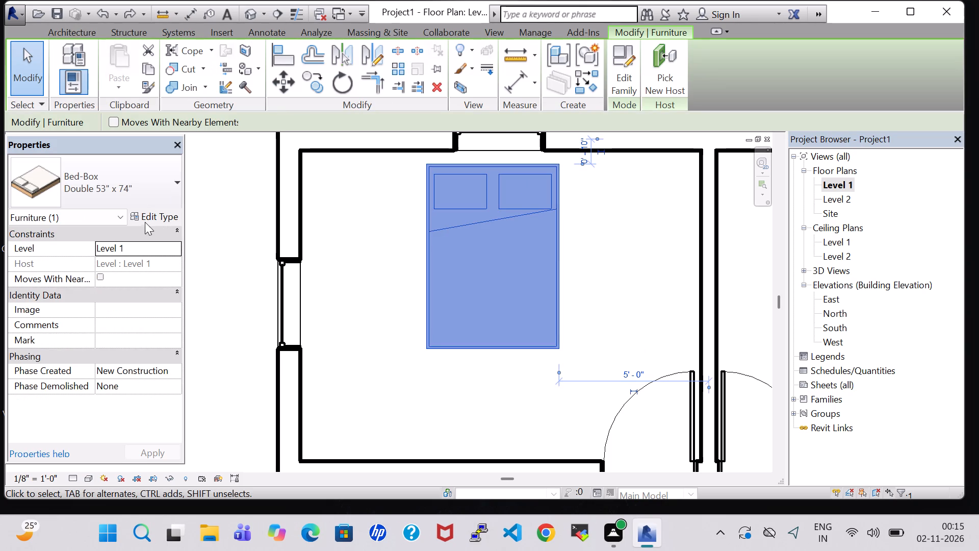
{"action": "left_click", "coordinate": [142, 194]}
{"action": "left_click", "coordinate": [147, 186]}
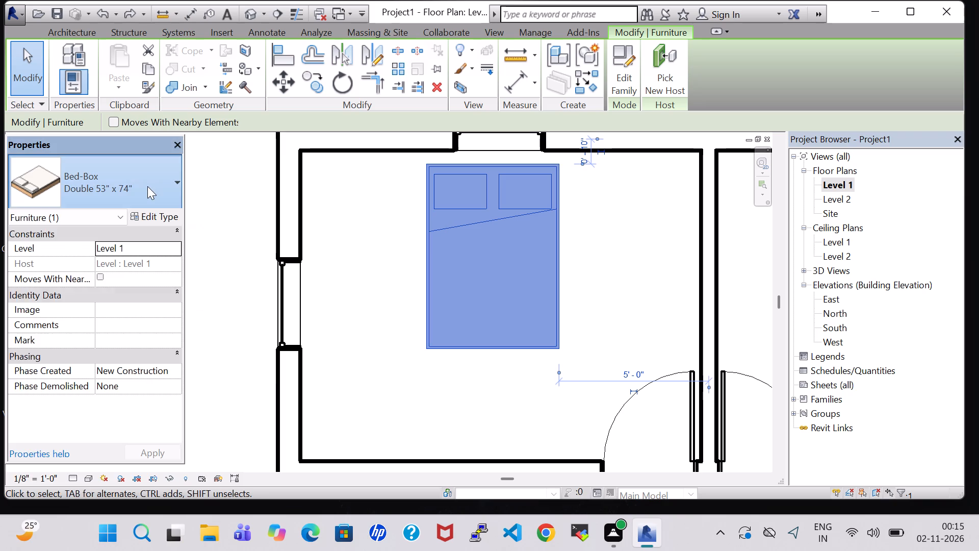
{"action": "left_click", "coordinate": [147, 186]}
{"action": "left_click", "coordinate": [103, 260]}
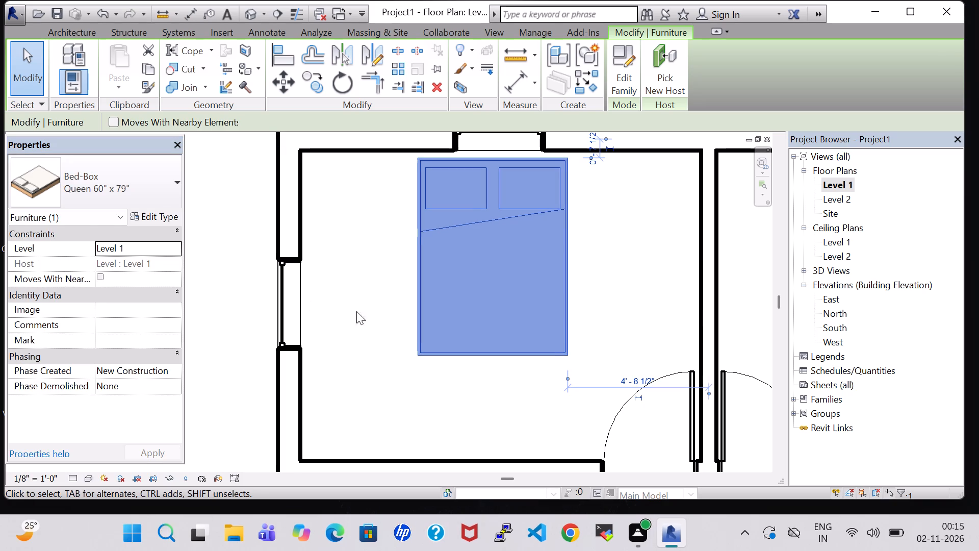
{"action": "left_click", "coordinate": [605, 309]}
Nudge the northwest room's queen bed about 1" east and 1" north.
{"action": "double_click", "coordinate": [451, 178]}
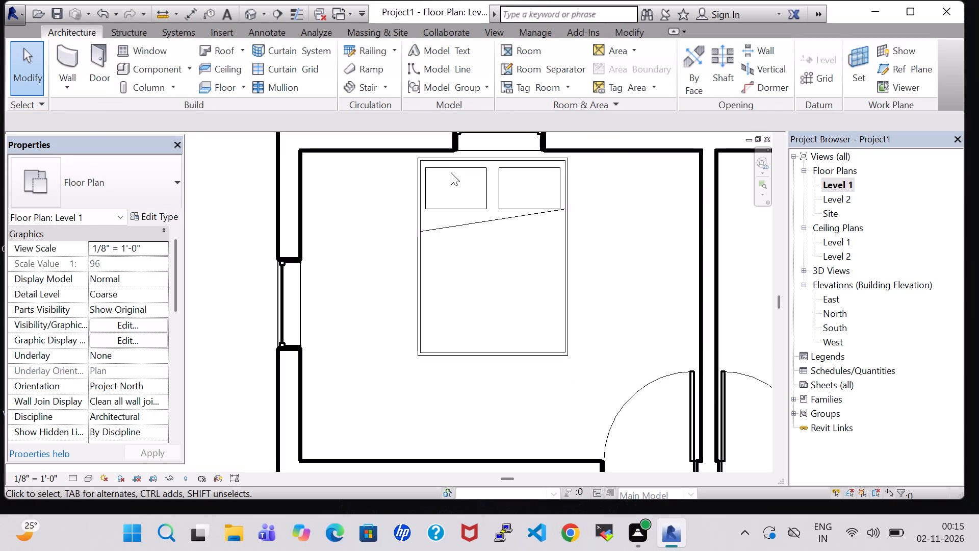
{"action": "left_click", "coordinate": [452, 167]}
{"action": "key", "text": "Right"}
{"action": "key", "text": "Up"}
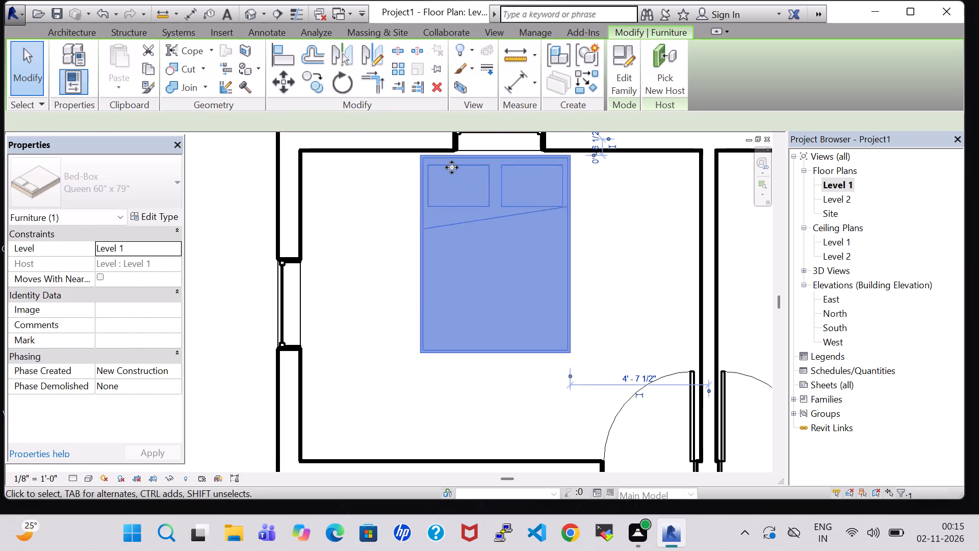
{"action": "left_click", "coordinate": [624, 219]}
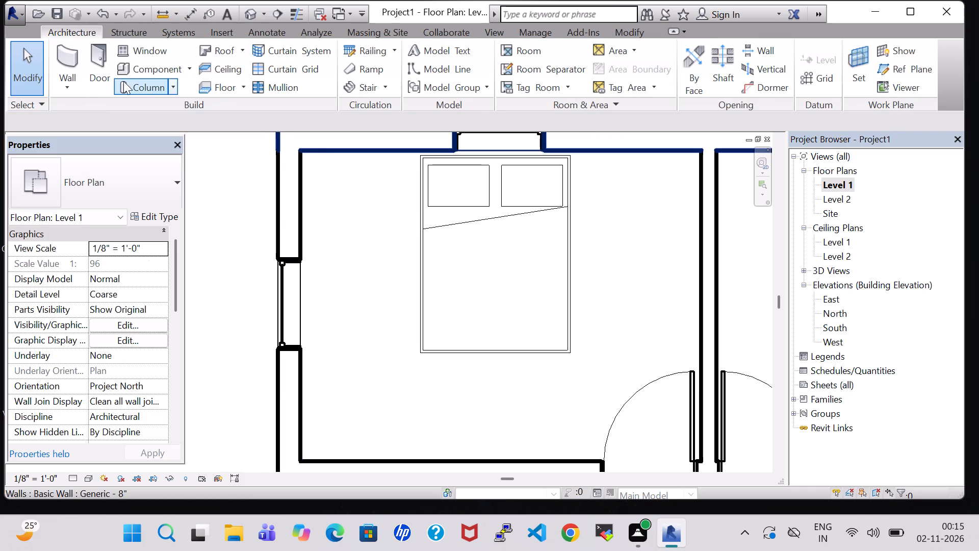
Load the Table-Coffee family from Furniture > Tables and place a 24" x 24" x 24" table east of the queen bed's headboard.
{"action": "left_click", "coordinate": [140, 63]}
{"action": "left_click", "coordinate": [619, 68]}
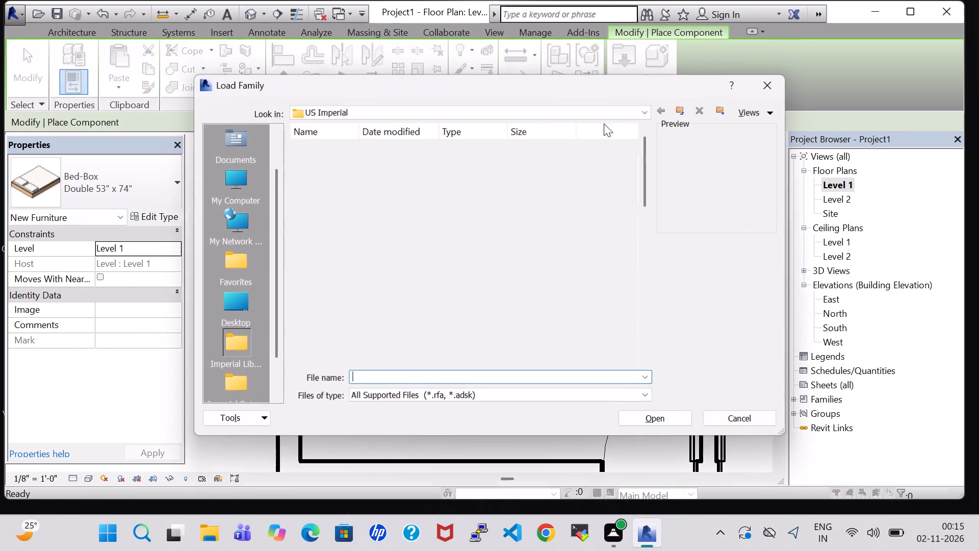
{"action": "double_click", "coordinate": [585, 341]}
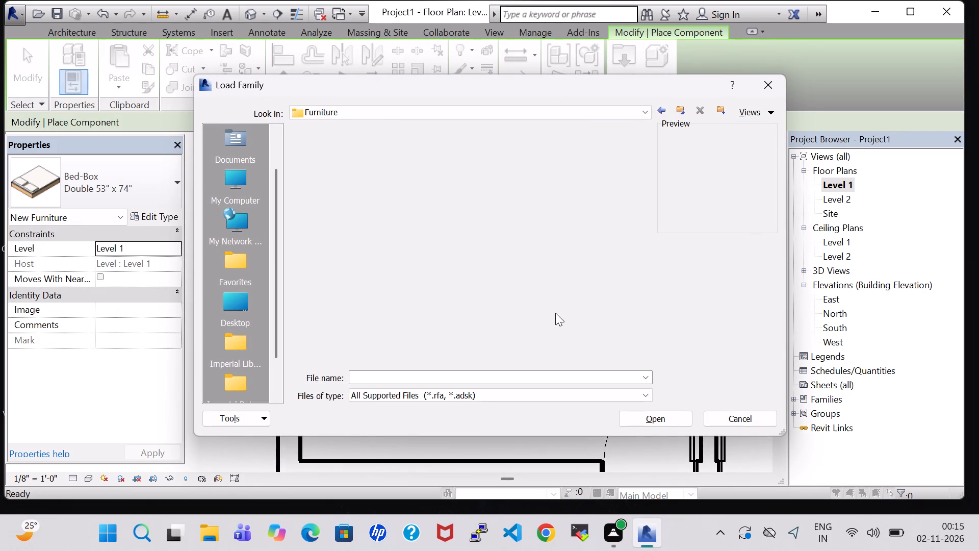
{"action": "double_click", "coordinate": [498, 174]}
{"action": "left_click", "coordinate": [362, 166]}
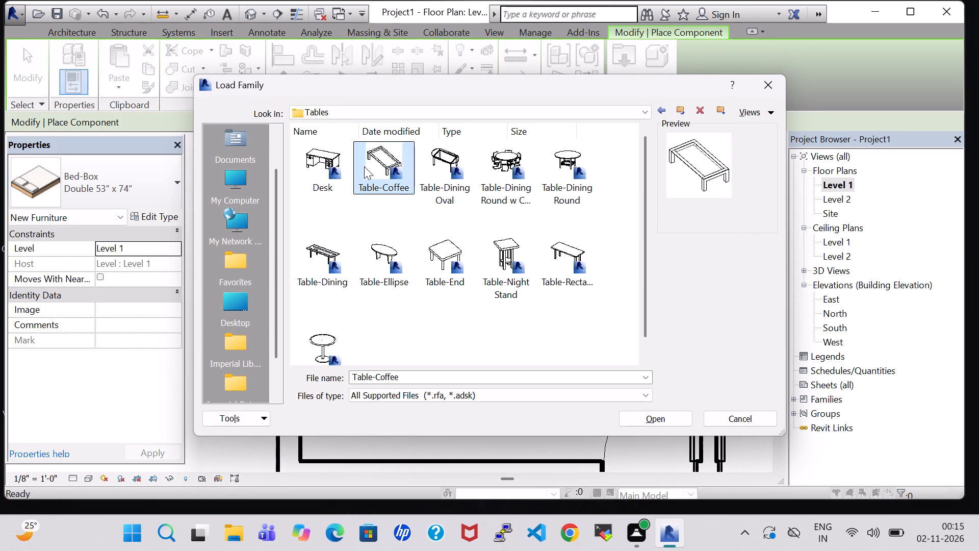
{"action": "left_click", "coordinate": [677, 420]}
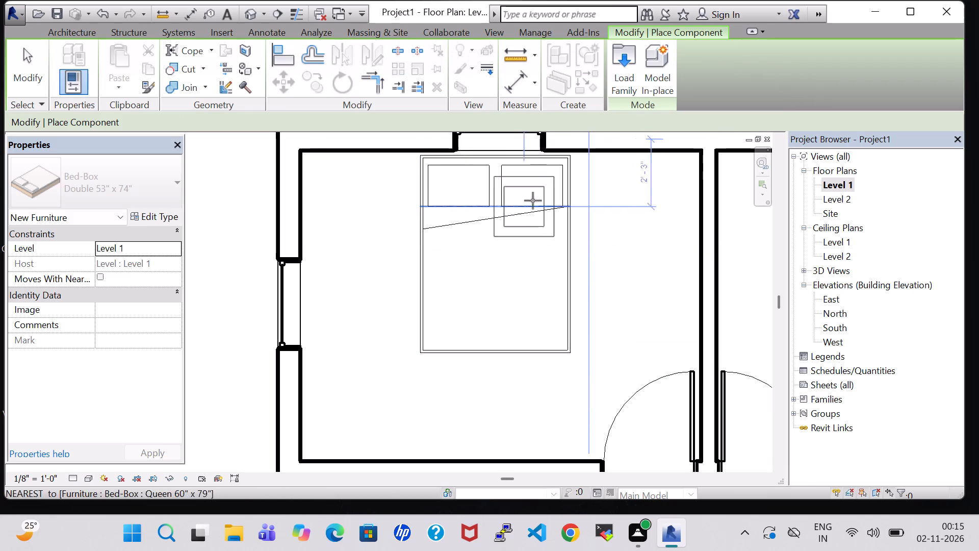
{"action": "left_click", "coordinate": [609, 188]}
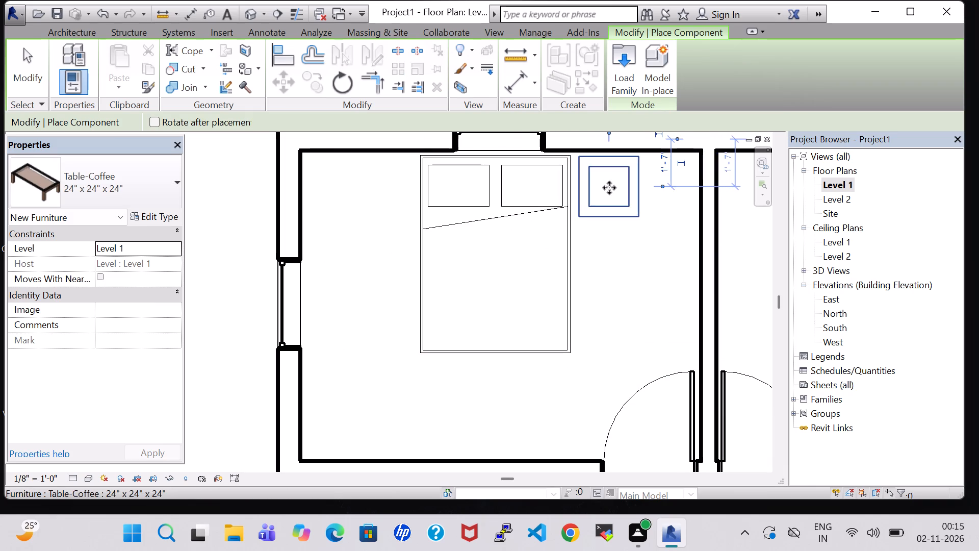
{"action": "key", "text": "Escape"}
{"action": "key", "text": "Escape"}
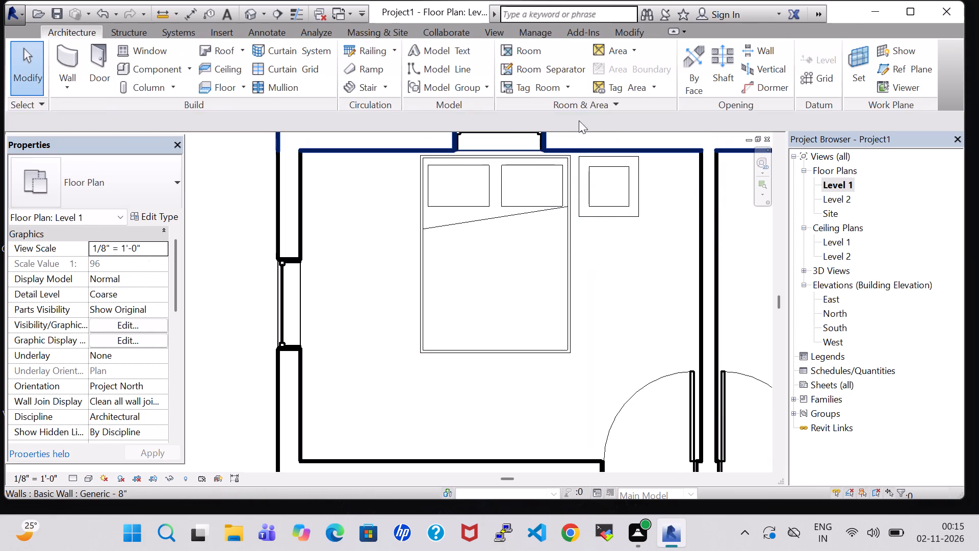
Load the Table-End family from Furniture > Tables and place a 24" x 24" table west of the queen bed's headboard.
{"action": "double_click", "coordinate": [149, 74]}
{"action": "left_click", "coordinate": [625, 81]}
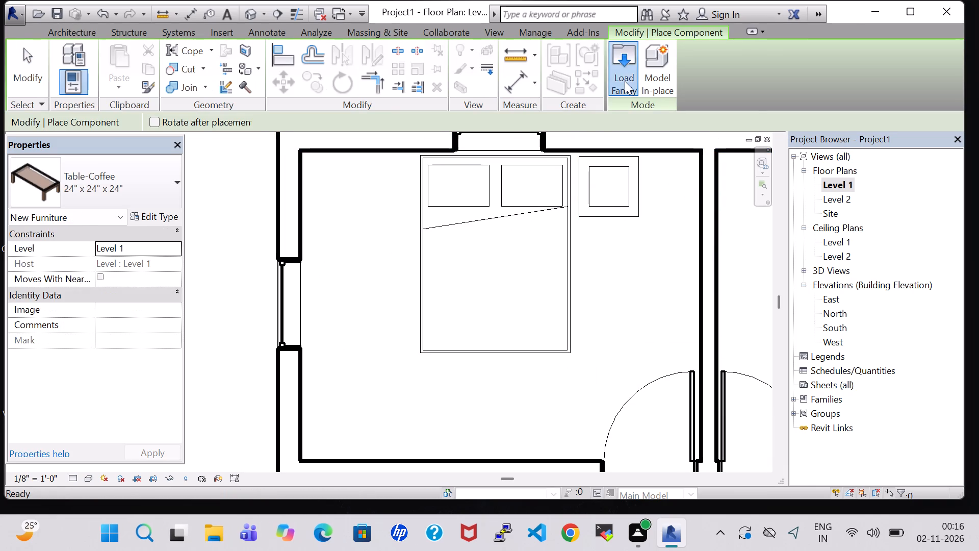
{"action": "double_click", "coordinate": [588, 339]}
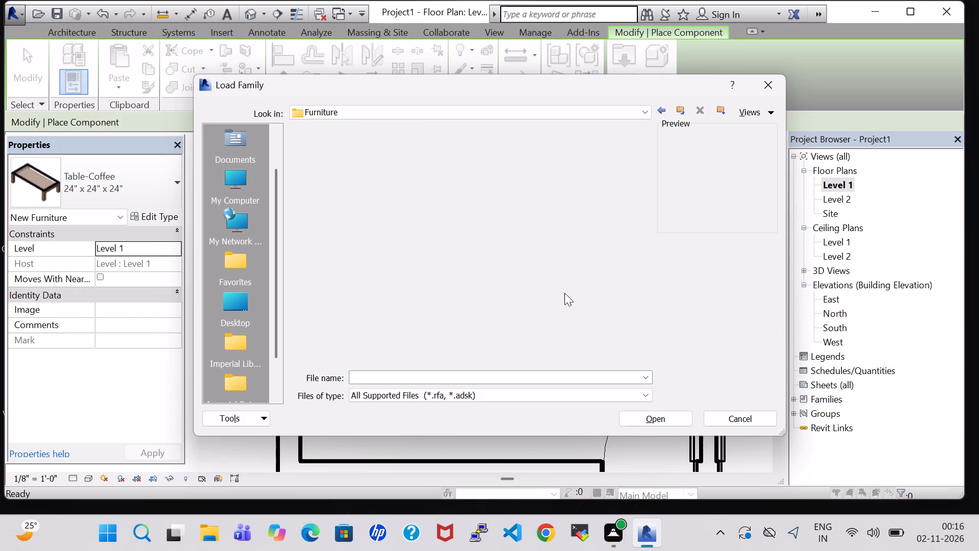
{"action": "double_click", "coordinate": [514, 163]}
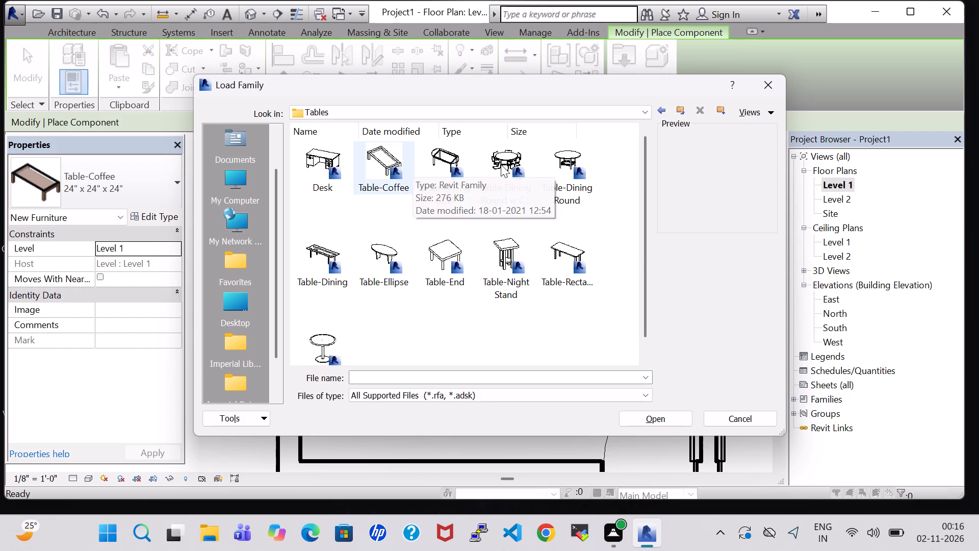
{"action": "left_click", "coordinate": [443, 165]}
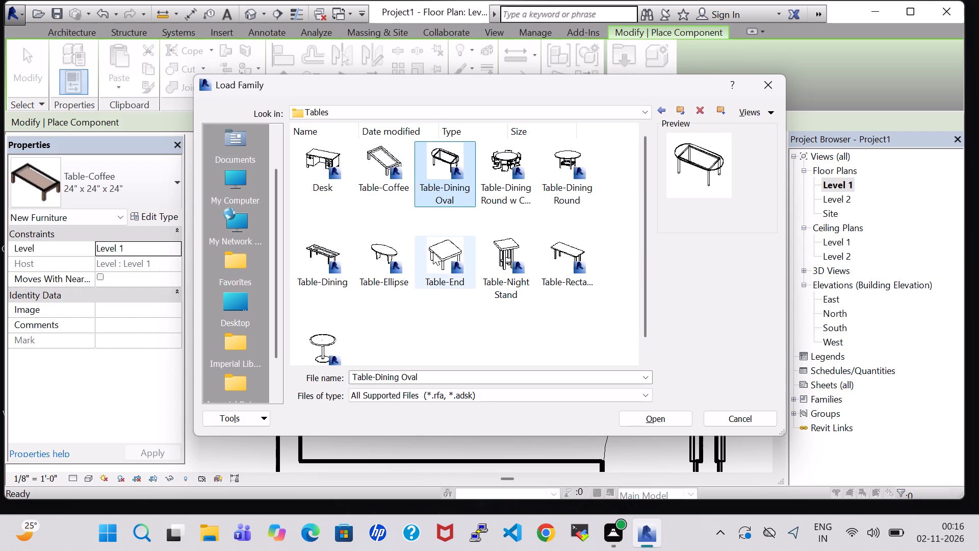
{"action": "left_click", "coordinate": [456, 258]}
{"action": "left_click", "coordinate": [657, 415]}
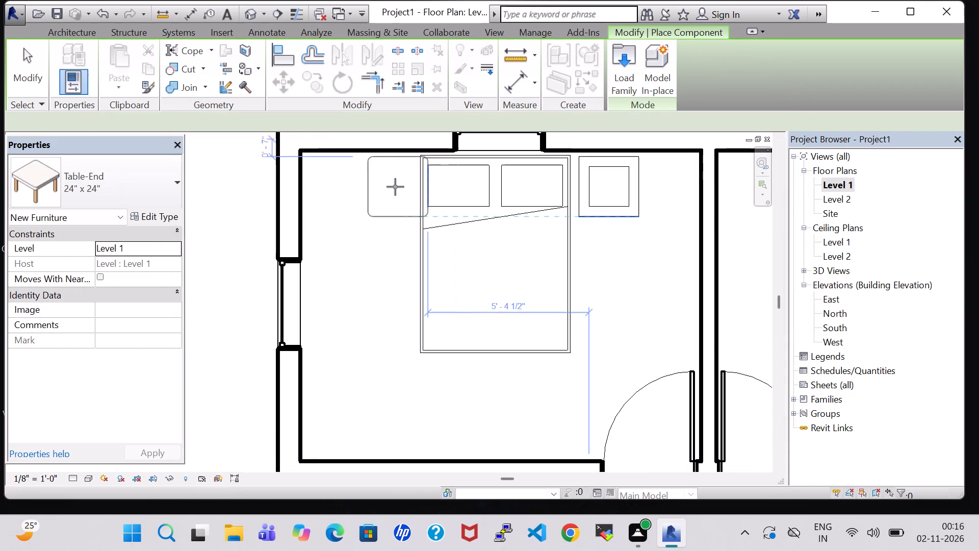
{"action": "left_click", "coordinate": [383, 187]}
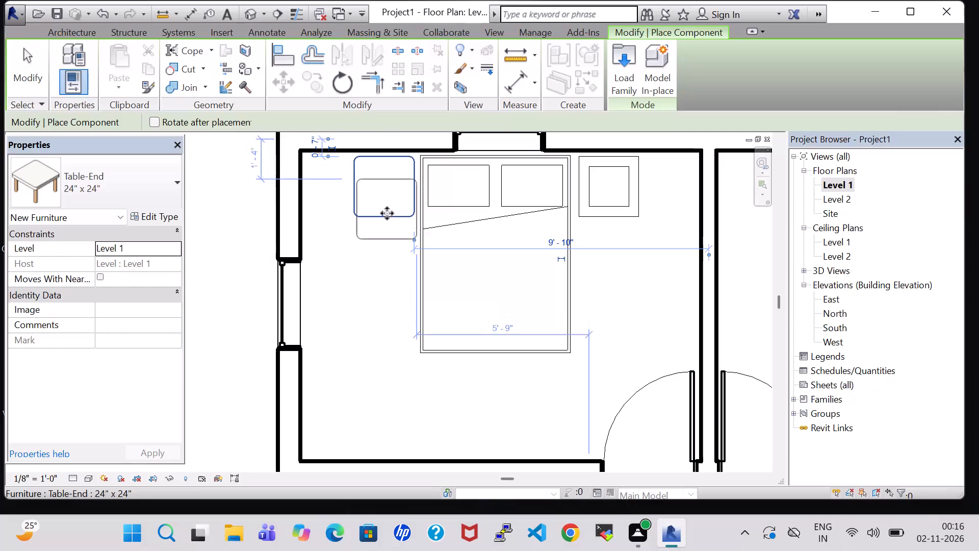
{"action": "key", "text": "Escape"}
{"action": "key", "text": "Escape"}
Set the height of the end table's 24" x 24" type to 2' 0".
{"action": "left_click", "coordinate": [387, 210]}
{"action": "left_click", "coordinate": [166, 221]}
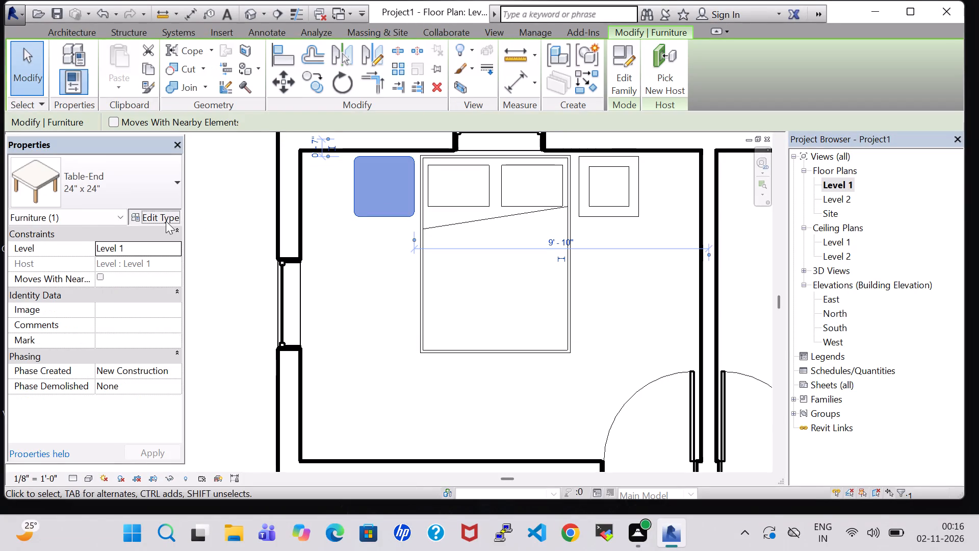
{"action": "left_click", "coordinate": [357, 260]}
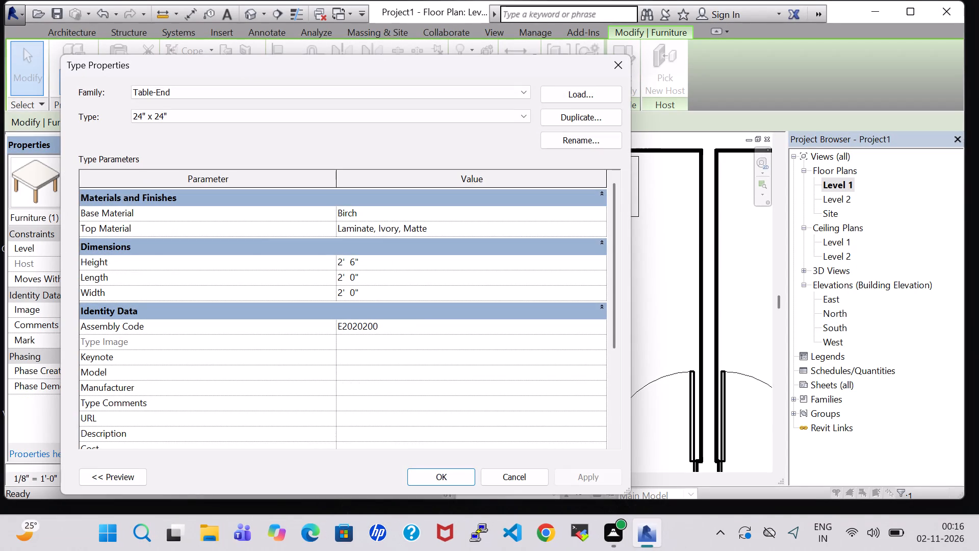
{"action": "key", "text": "BackSpace"}
{"action": "key", "text": "0"}
{"action": "left_click", "coordinate": [473, 477]}
{"action": "left_click", "coordinate": [594, 319]}
Check the type dimensions of the coffee table east of the bed.
{"action": "left_click", "coordinate": [616, 198]}
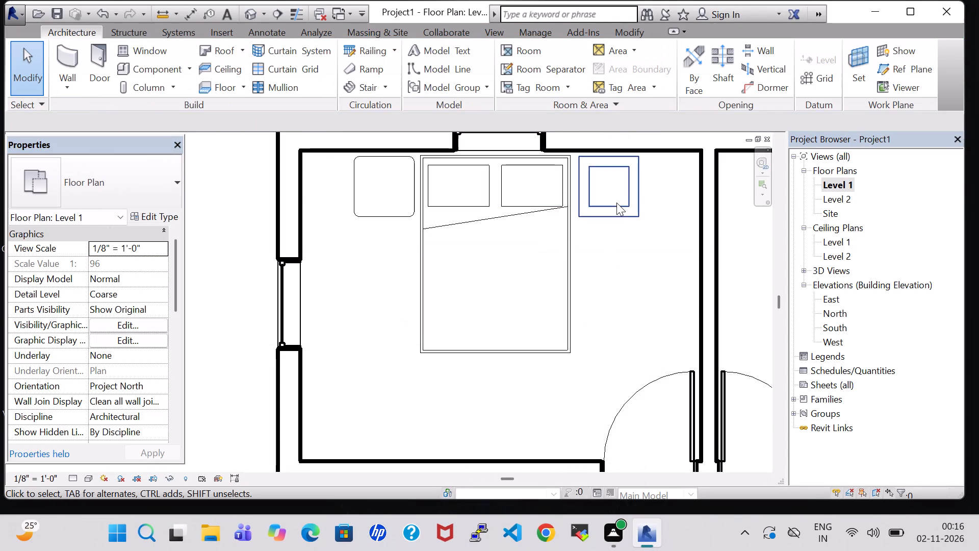
{"action": "left_click", "coordinate": [616, 206]}
{"action": "left_click", "coordinate": [151, 219]}
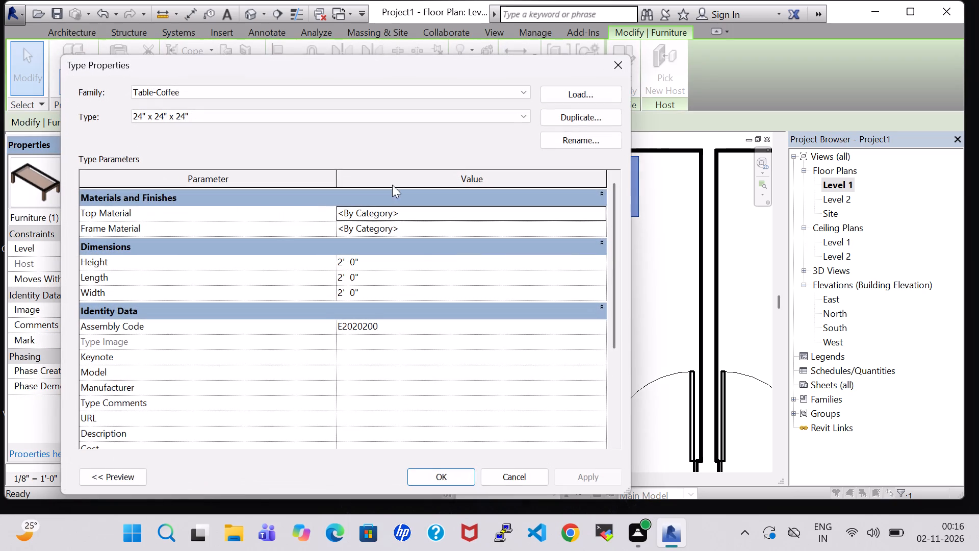
{"action": "left_click", "coordinate": [620, 63]}
{"action": "double_click", "coordinate": [614, 283]}
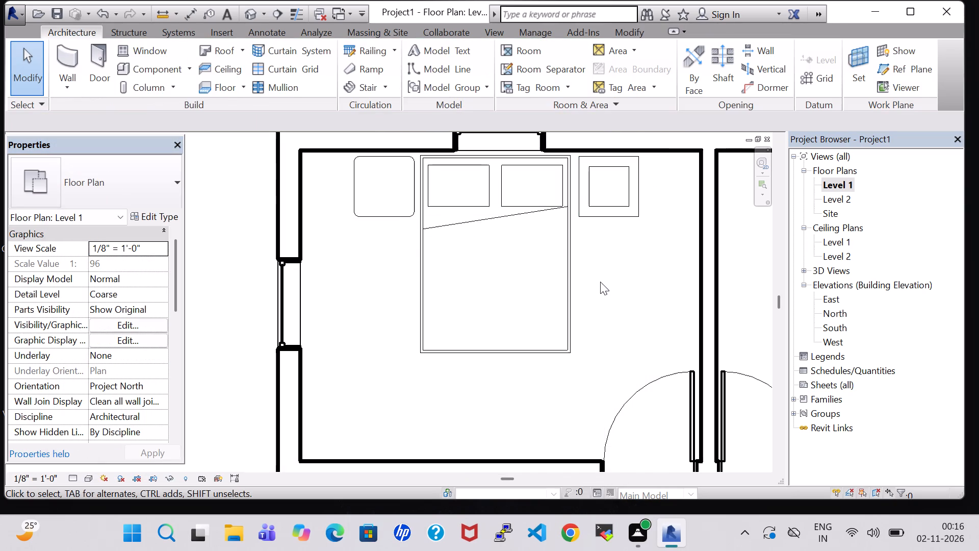
Load the Dresser family from Furniture > Storage and place a 48" x 72" x 24" dresser, rotated lengthwise along the west wall, in the northwest room's southwest corner.
{"action": "scroll", "coordinate": [577, 277], "scroll_direction": "down", "scroll_amount": 3}
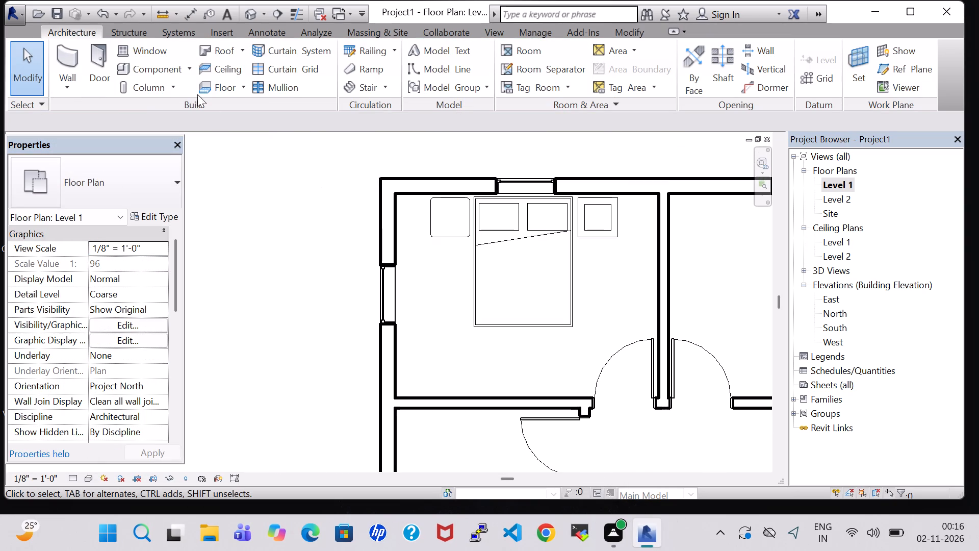
{"action": "left_click", "coordinate": [169, 72]}
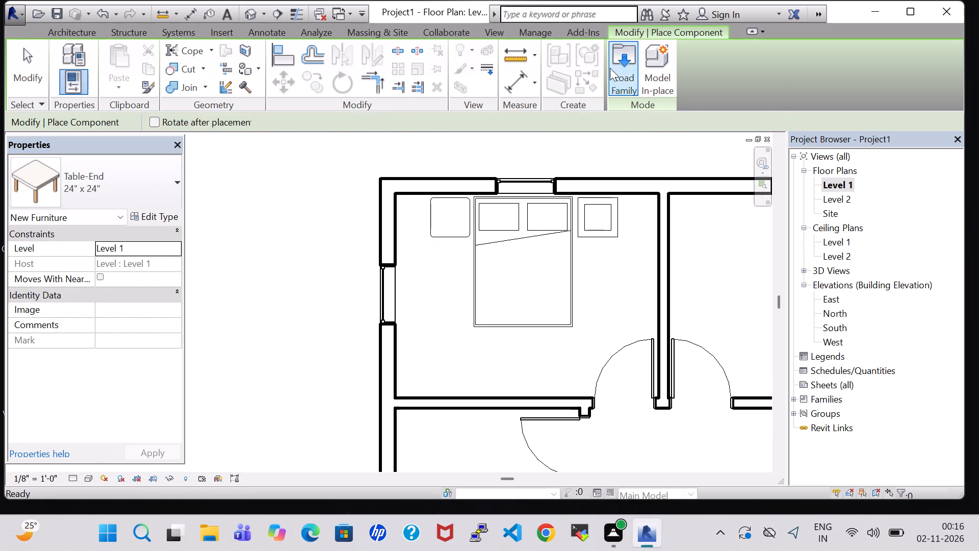
{"action": "left_click", "coordinate": [613, 68]}
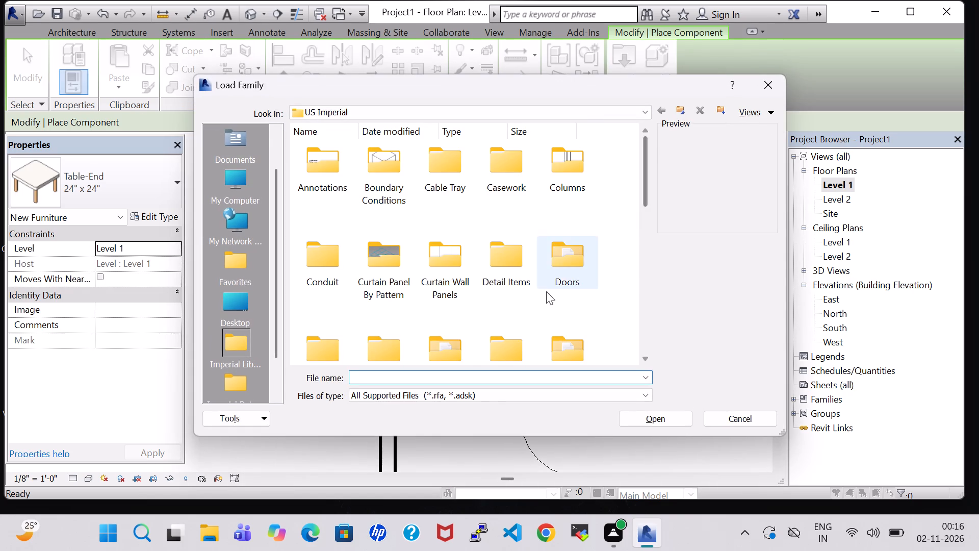
{"action": "left_click", "coordinate": [563, 330]}
{"action": "left_click", "coordinate": [571, 322]}
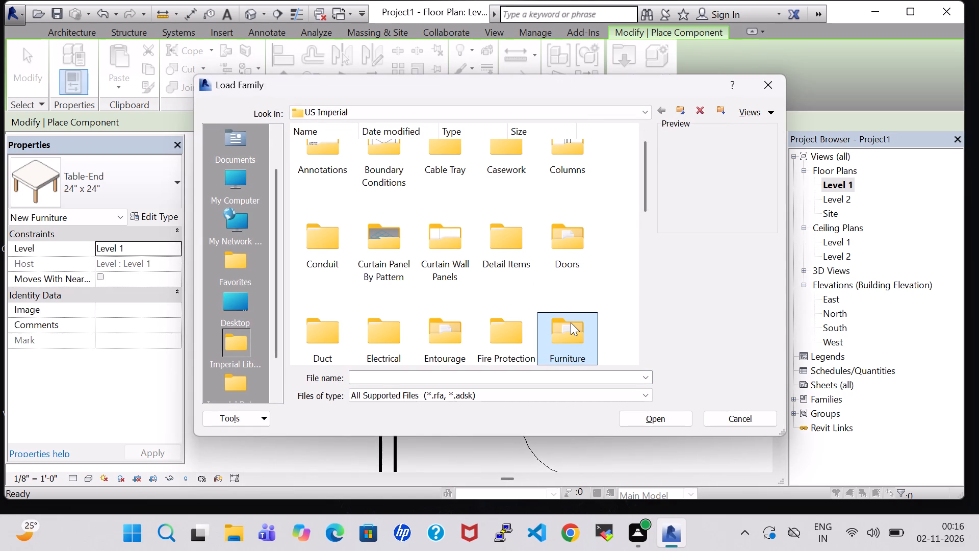
{"action": "triple_click", "coordinate": [560, 321]}
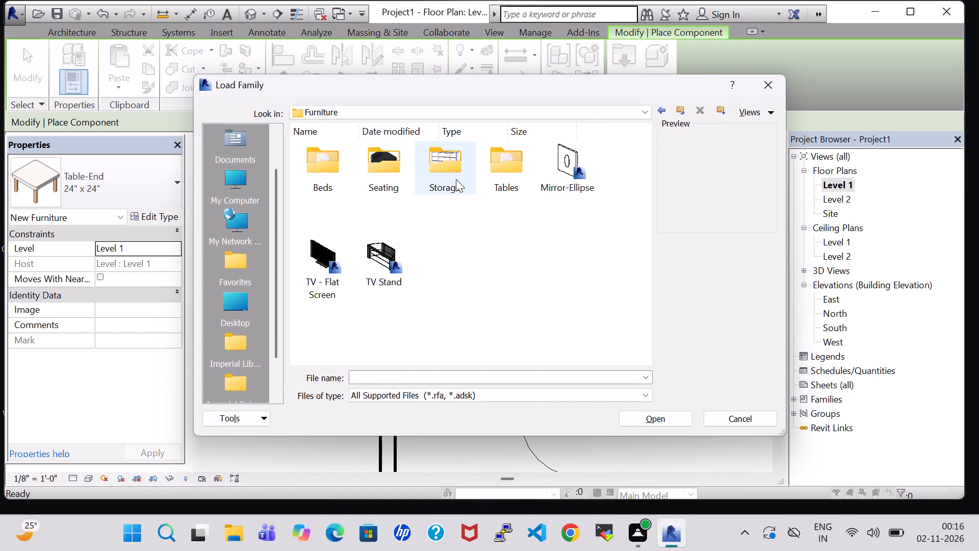
{"action": "double_click", "coordinate": [463, 179]}
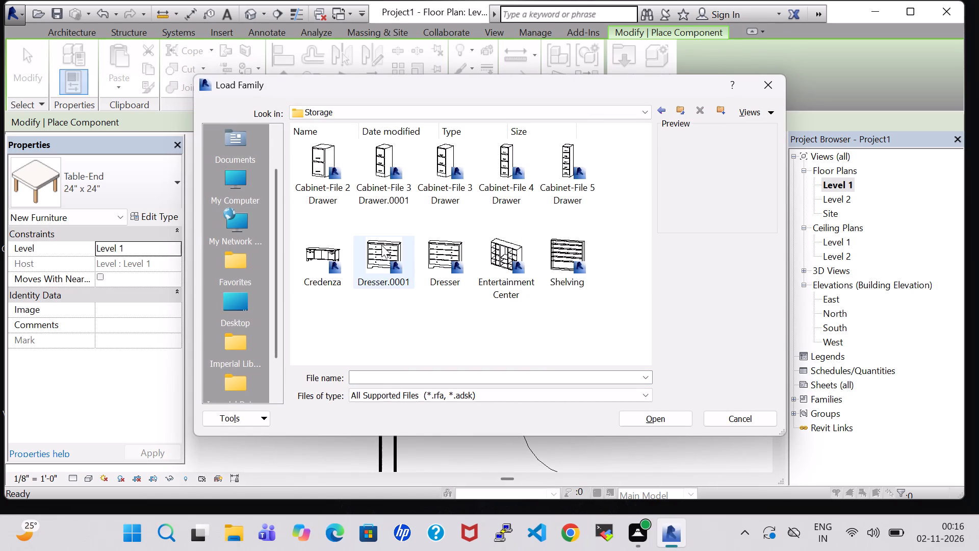
{"action": "left_click", "coordinate": [453, 268]}
{"action": "left_click", "coordinate": [678, 414]}
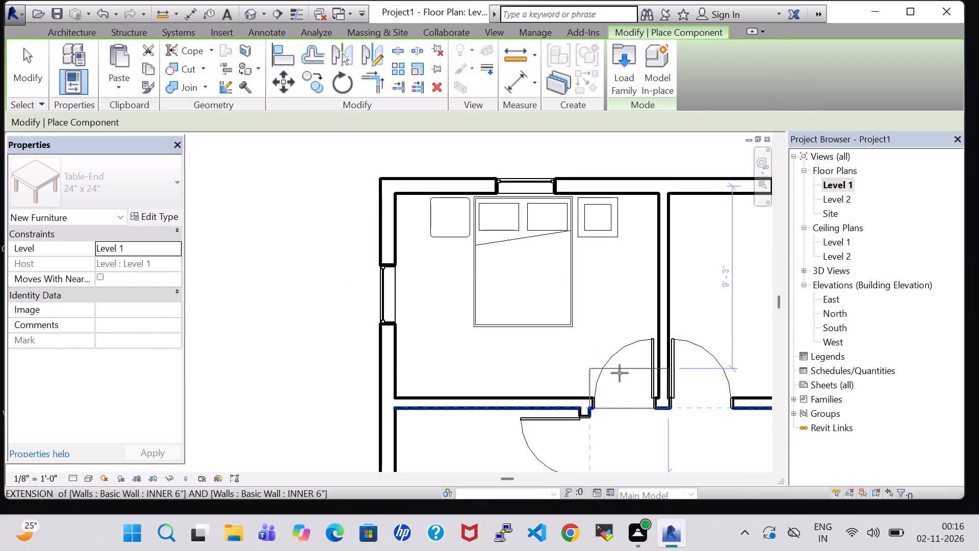
{"action": "key", "text": "space"}
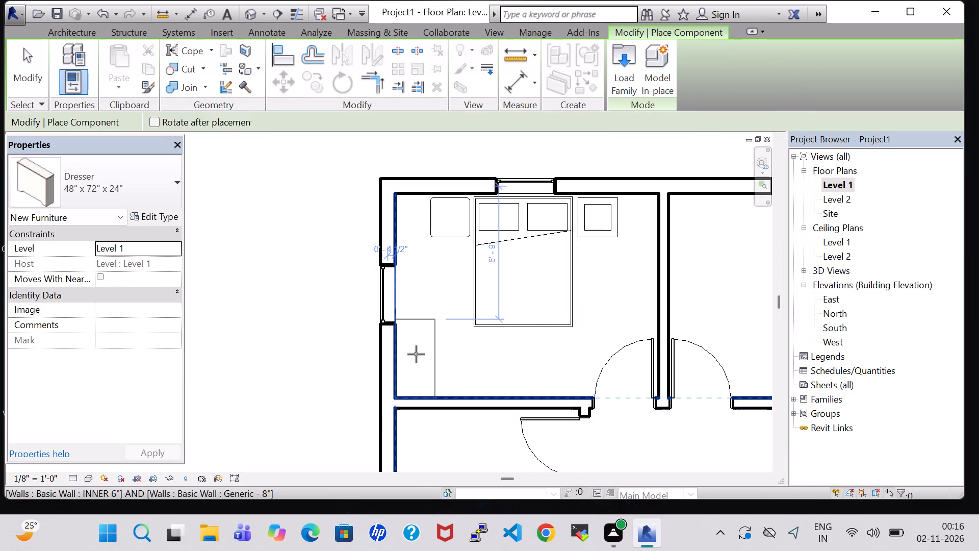
{"action": "left_click", "coordinate": [416, 354]}
{"action": "key", "text": "Escape"}
{"action": "key", "text": "Escape"}
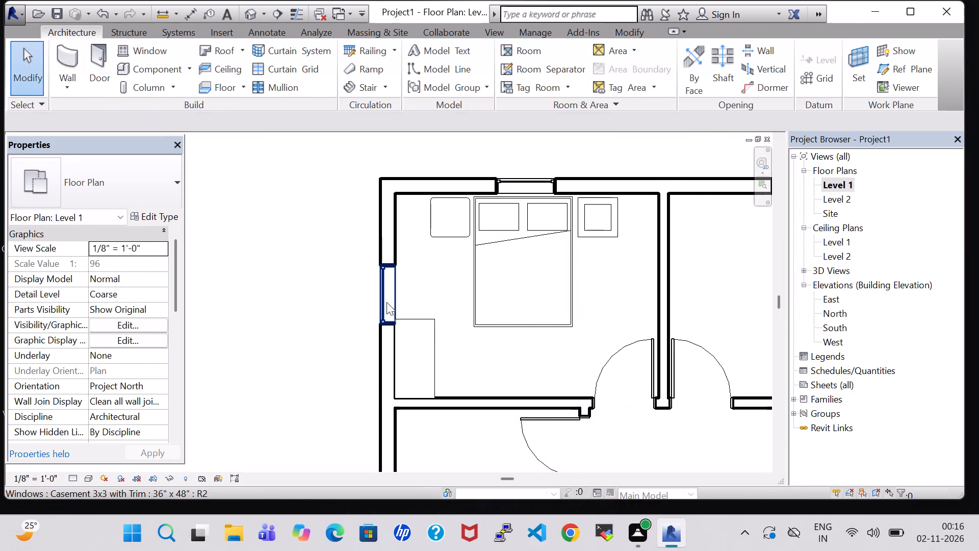
Nudge the northwest room's west-wall casement window about 10" north, clear of the dresser.
{"action": "left_click", "coordinate": [385, 301]}
{"action": "key", "text": "Up"}
{"action": "key", "text": "Up"}
{"action": "key", "text": "Up"}
{"action": "key", "text": "Up"}
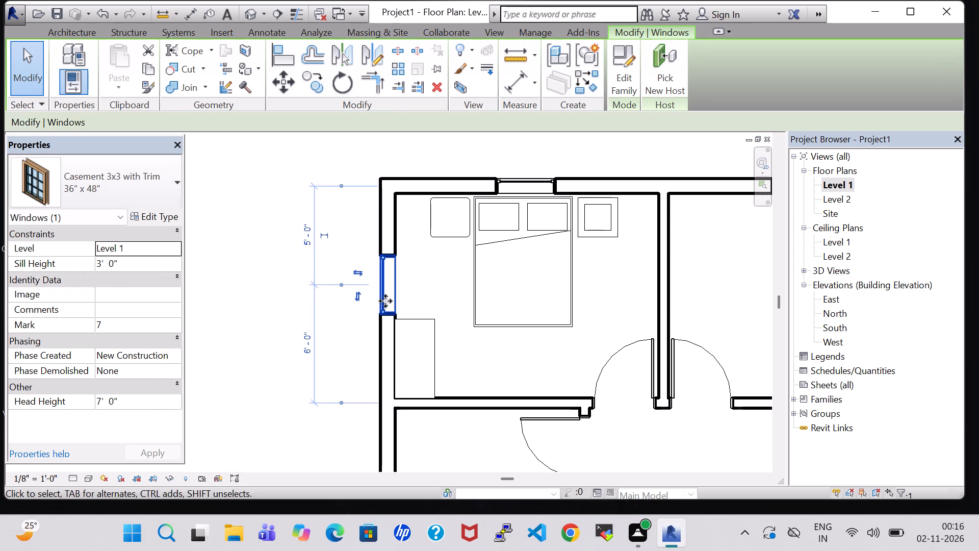
{"action": "key", "text": "Up"}
{"action": "left_click", "coordinate": [490, 346]}
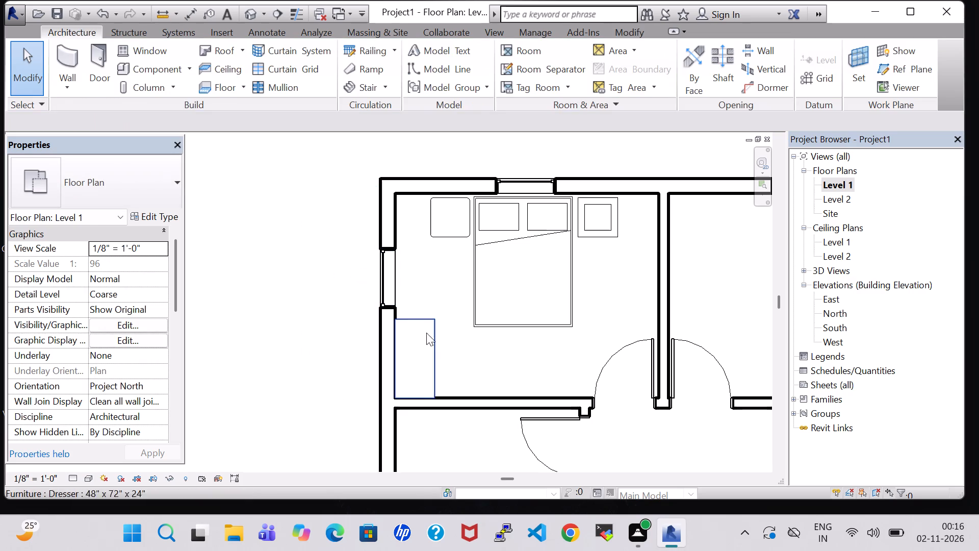
Nudge the dresser about 2" north, away from the room's south partition.
{"action": "left_click", "coordinate": [418, 320]}
{"action": "key", "text": "Up"}
{"action": "key", "text": "Up"}
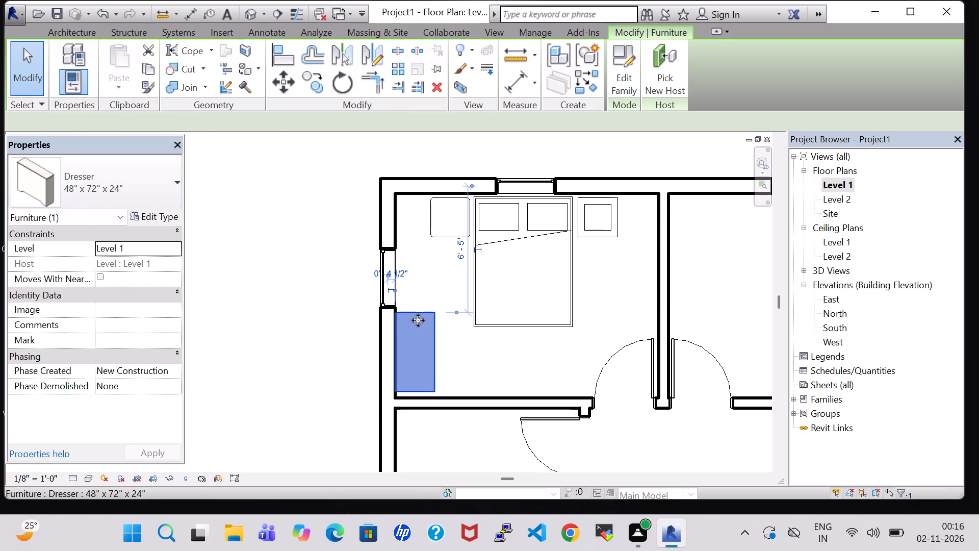
{"action": "key", "text": "Down"}
{"action": "left_click", "coordinate": [483, 356]}
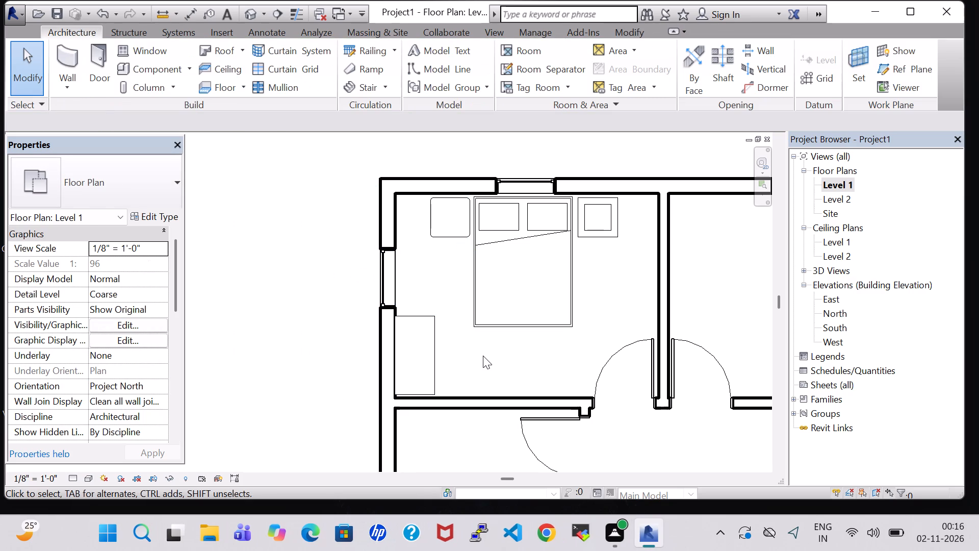
Load the Cabinet-File 2 Drawer family from Furniture > Storage and place a 15" x 18" cabinet against the northwest room's east partition, drawers facing west.
{"action": "scroll", "coordinate": [495, 348], "scroll_direction": "down", "scroll_amount": 2}
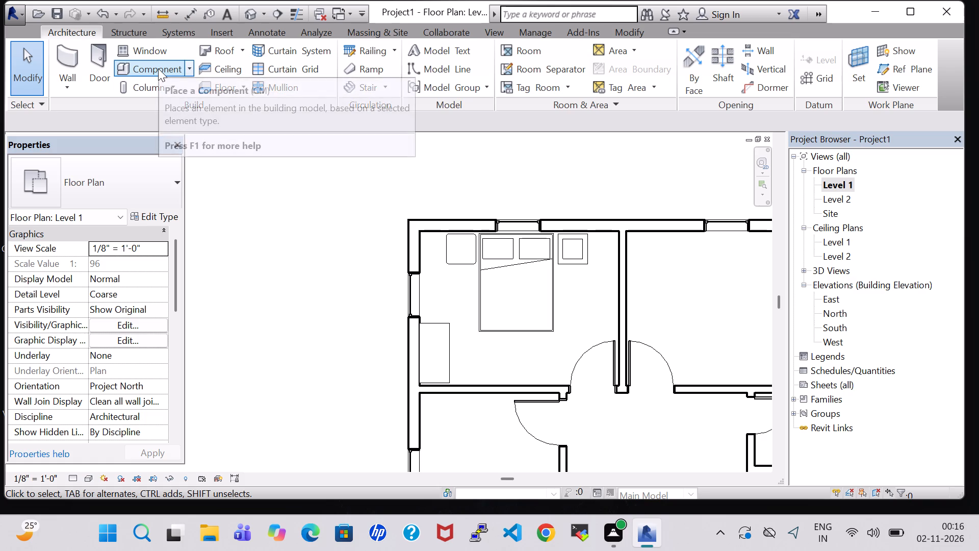
{"action": "left_click", "coordinate": [158, 68]}
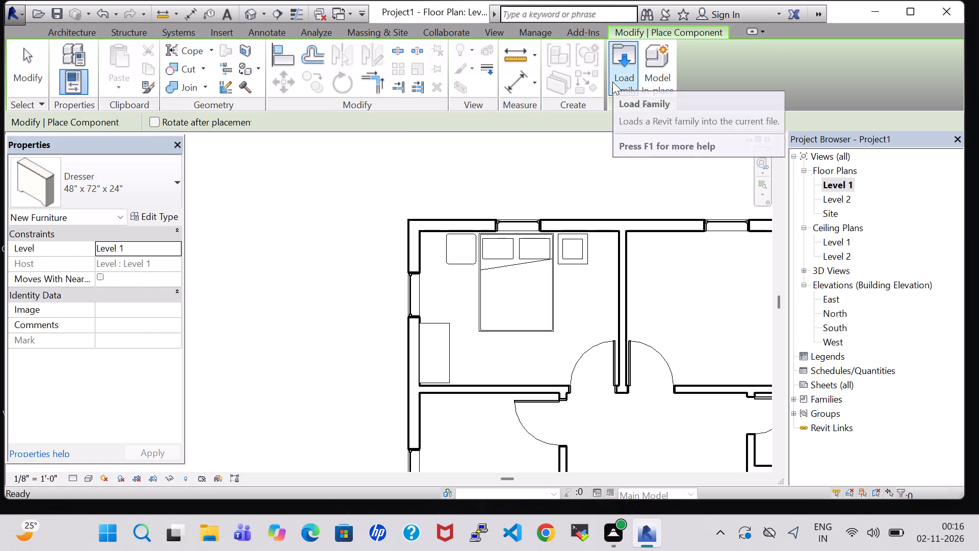
{"action": "left_click", "coordinate": [612, 82]}
{"action": "double_click", "coordinate": [572, 354]}
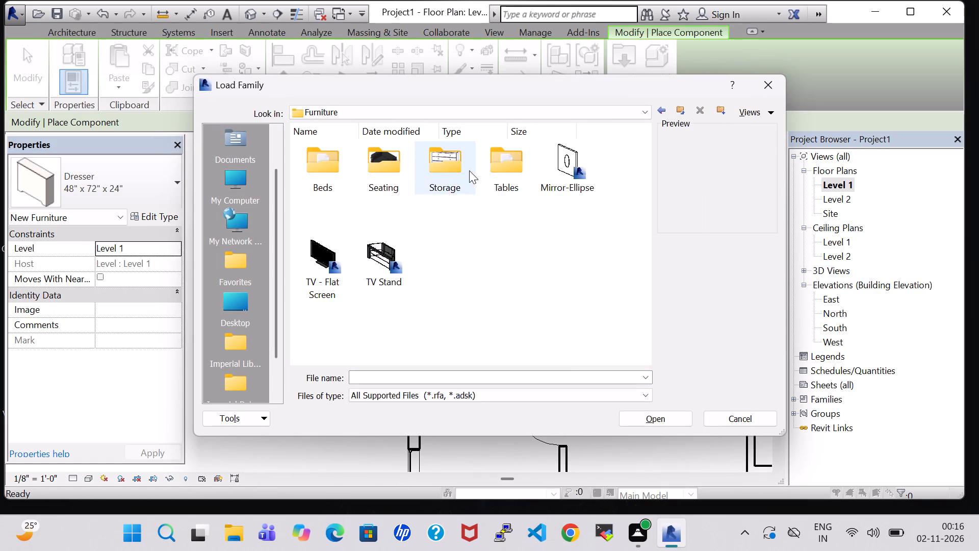
{"action": "triple_click", "coordinate": [451, 170]}
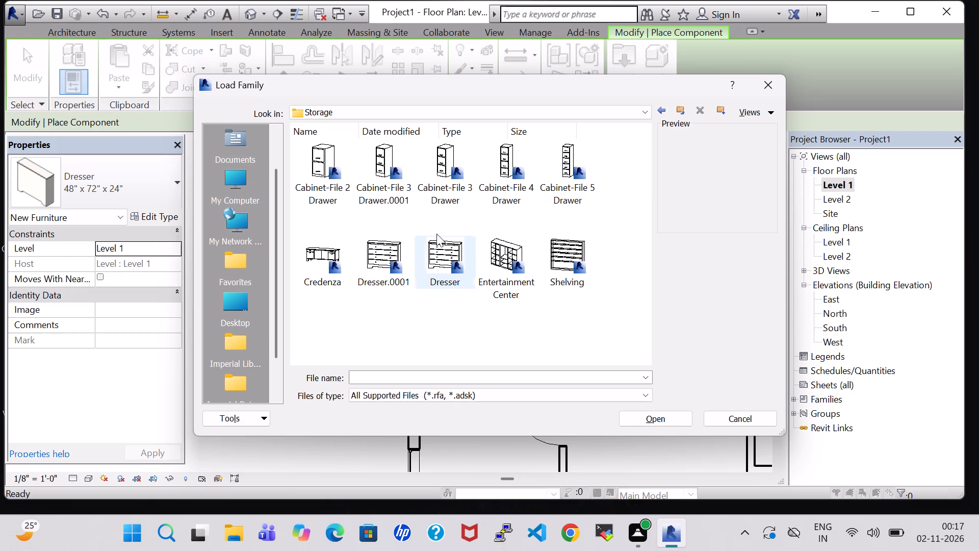
{"action": "left_click", "coordinate": [318, 171]}
{"action": "left_click", "coordinate": [660, 415]}
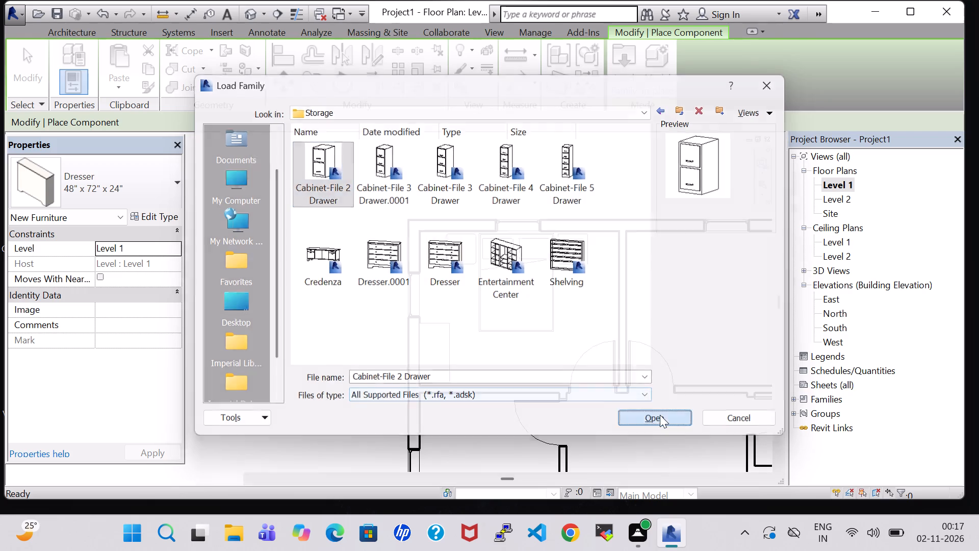
{"action": "key", "text": "space"}
{"action": "key", "text": "space"}
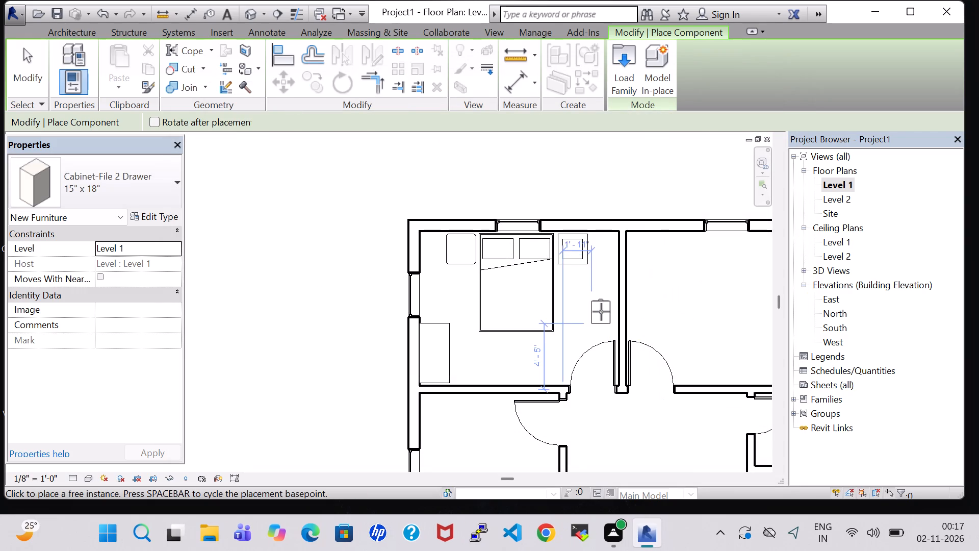
{"action": "key", "text": "space"}
{"action": "scroll", "coordinate": [601, 312], "scroll_direction": "up", "scroll_amount": 6}
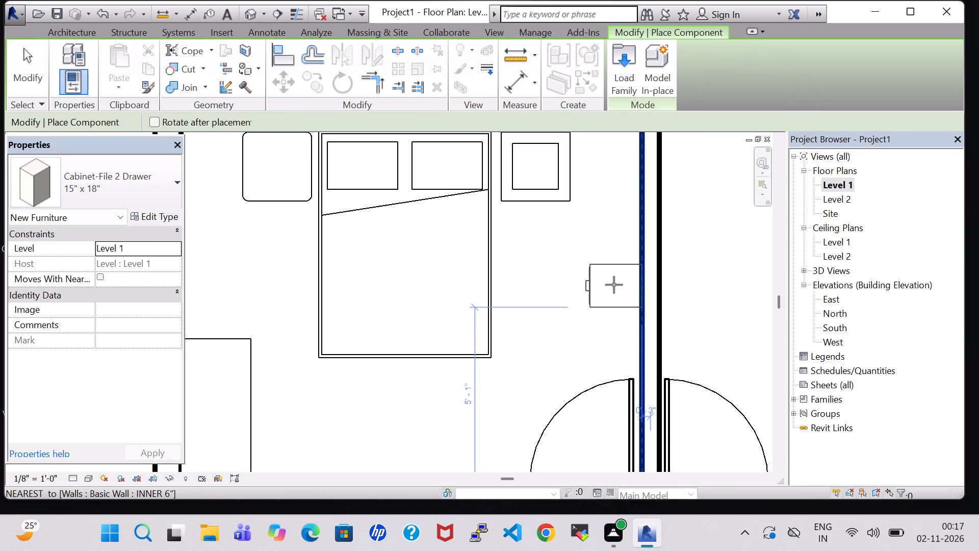
{"action": "left_click", "coordinate": [614, 285]}
{"action": "key", "text": "Escape"}
{"action": "key", "text": "Escape"}
{"action": "left_click", "coordinate": [125, 66]}
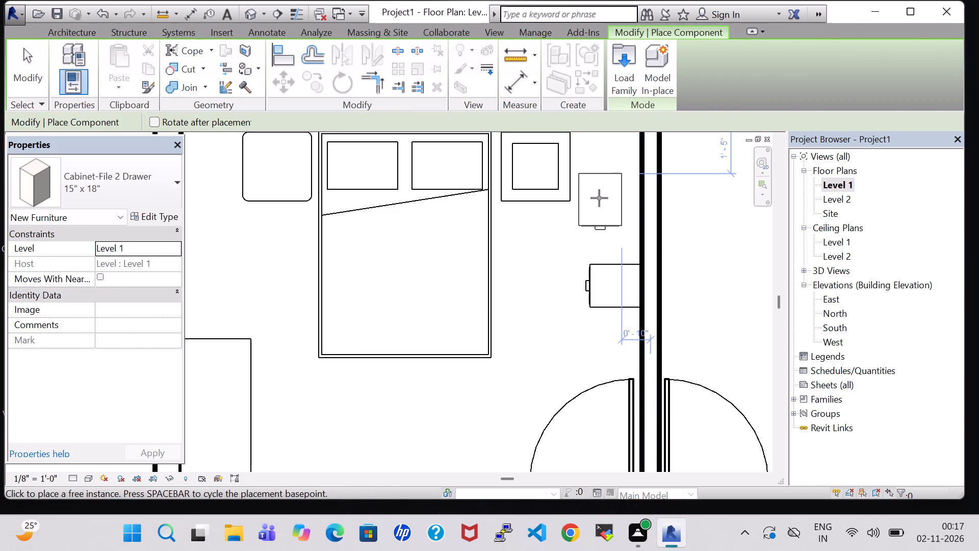
{"action": "key", "text": "Escape"}
Load the Mirror-Ellipse family from Furniture and place a 24" x 48" mirror on the northwest room's east partition, behind the file cabinet.
{"action": "left_click", "coordinate": [148, 77]}
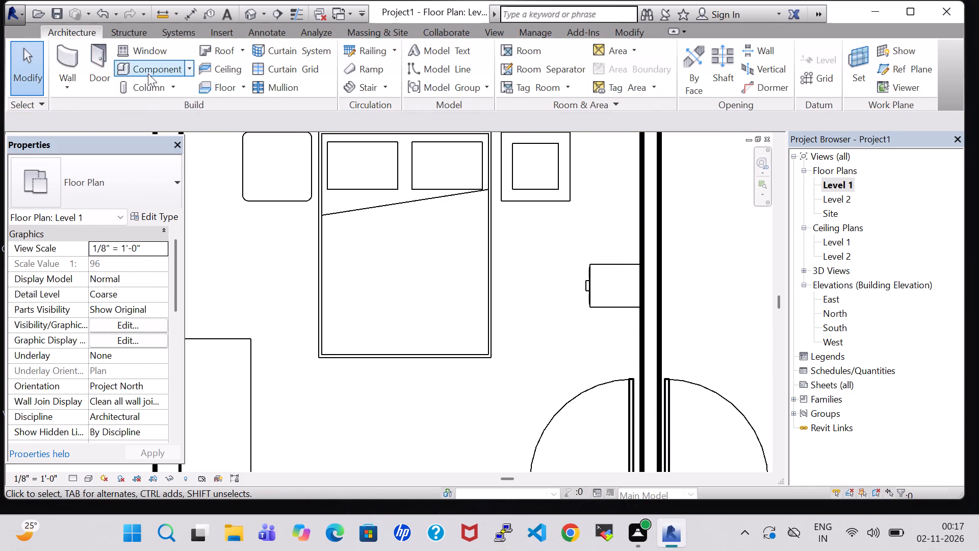
{"action": "left_click", "coordinate": [148, 66]}
{"action": "double_click", "coordinate": [628, 60]}
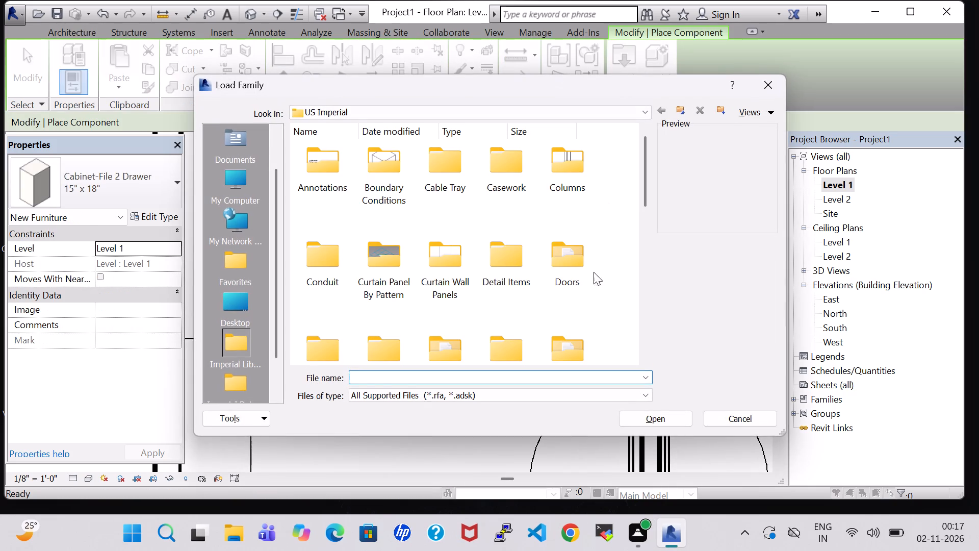
{"action": "double_click", "coordinate": [578, 335]}
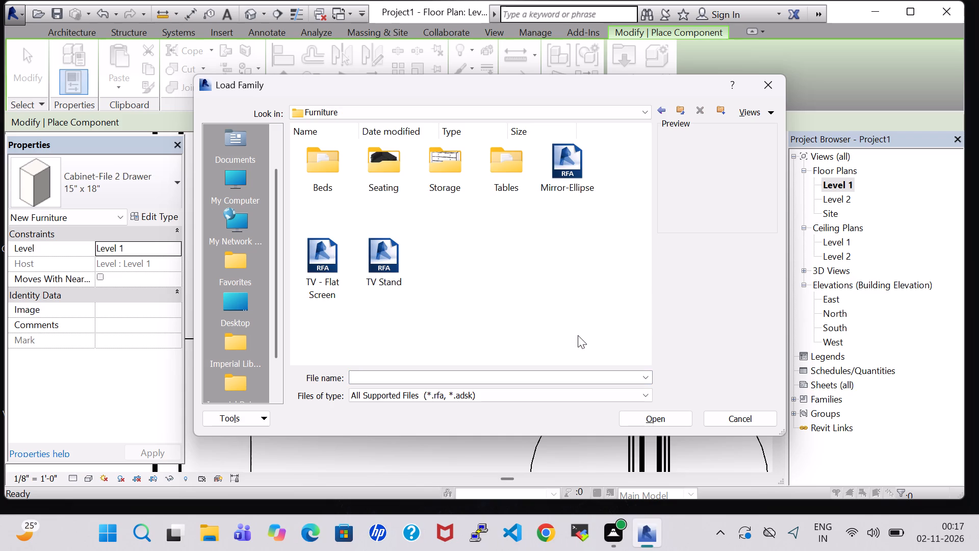
{"action": "left_click", "coordinate": [563, 178]}
{"action": "double_click", "coordinate": [681, 416]}
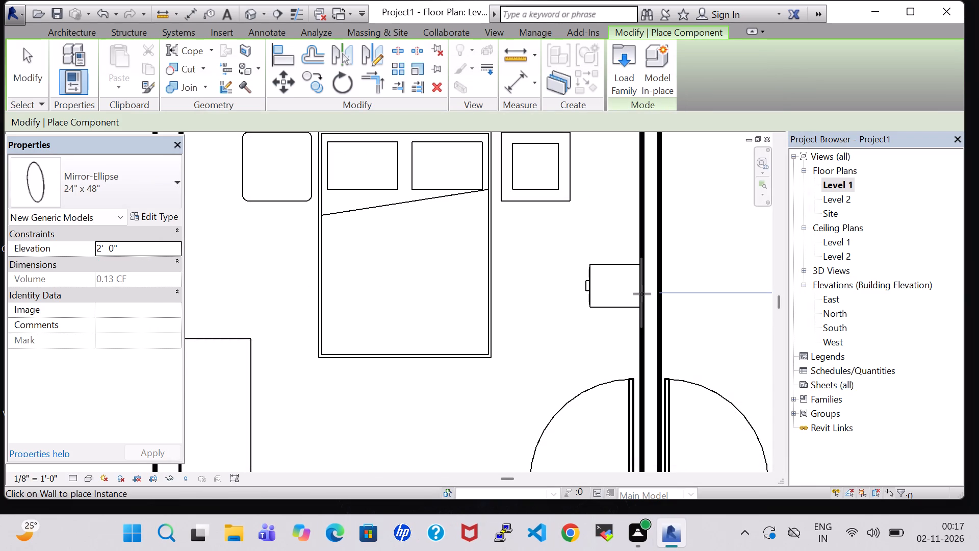
{"action": "scroll", "coordinate": [642, 294], "scroll_direction": "up", "scroll_amount": 8}
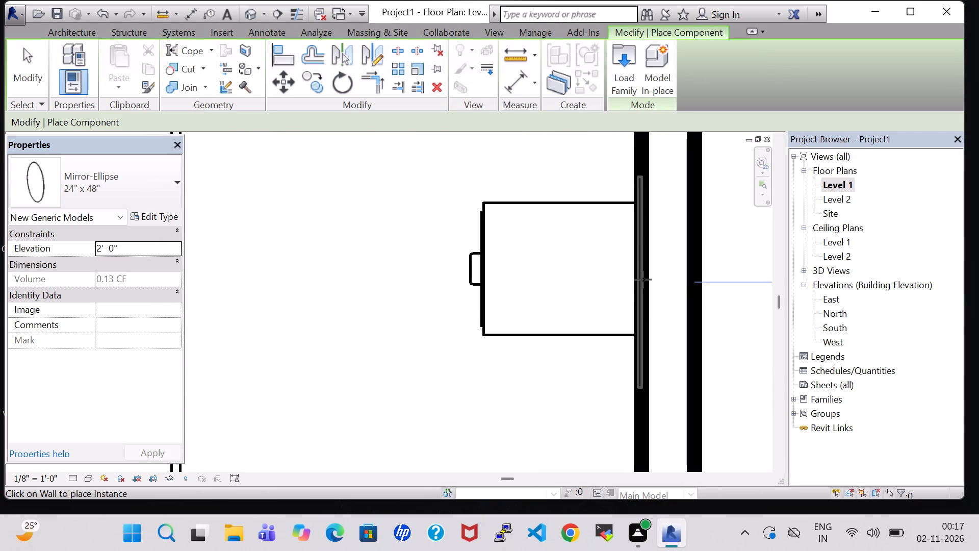
{"action": "left_click", "coordinate": [642, 272]}
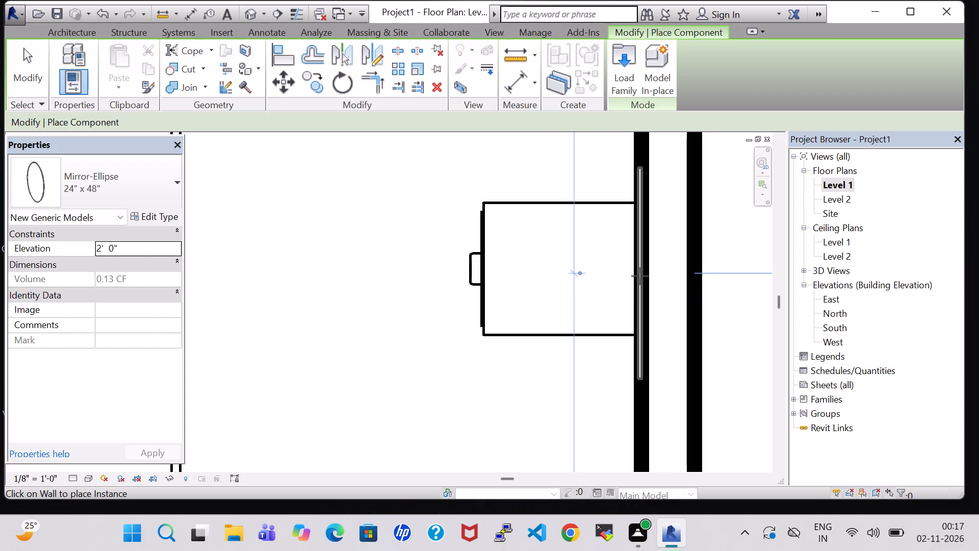
{"action": "key", "text": "Escape"}
{"action": "key", "text": "Escape"}
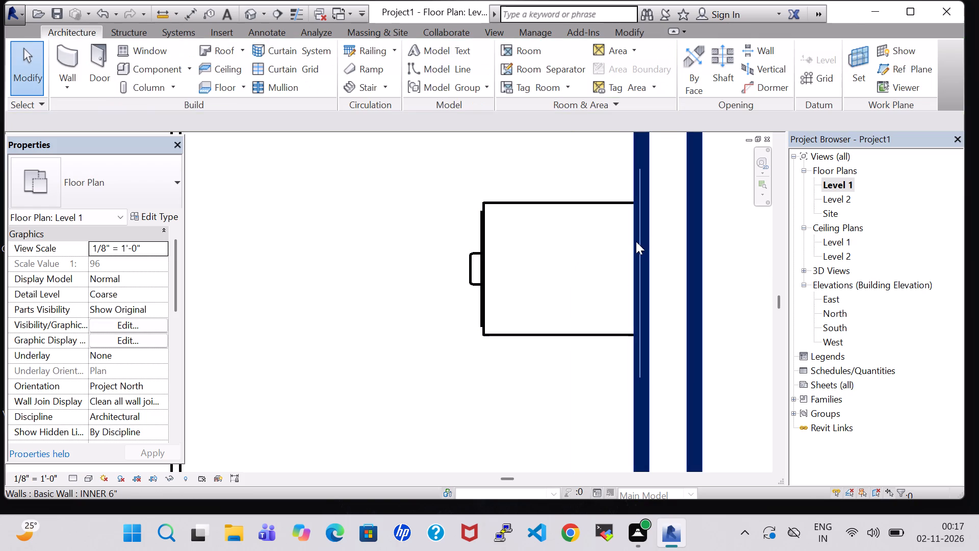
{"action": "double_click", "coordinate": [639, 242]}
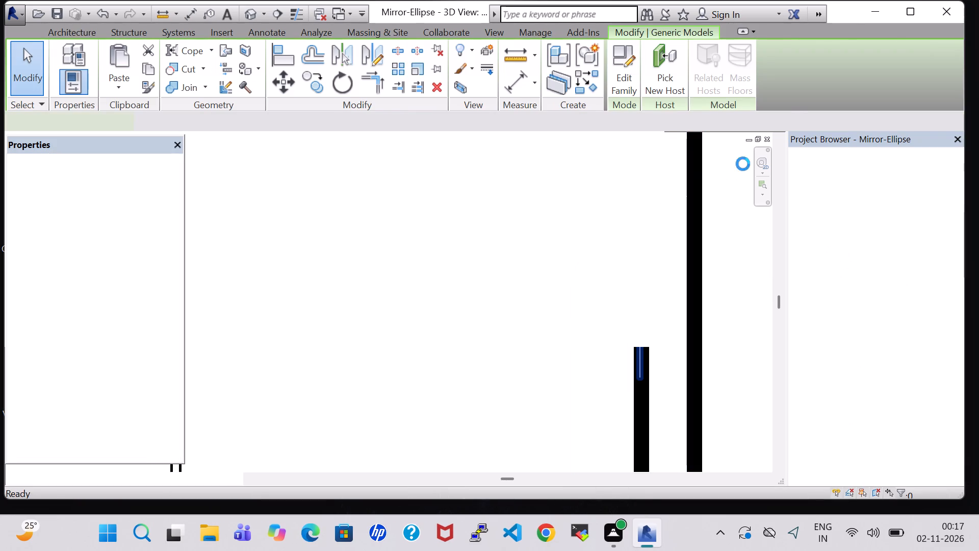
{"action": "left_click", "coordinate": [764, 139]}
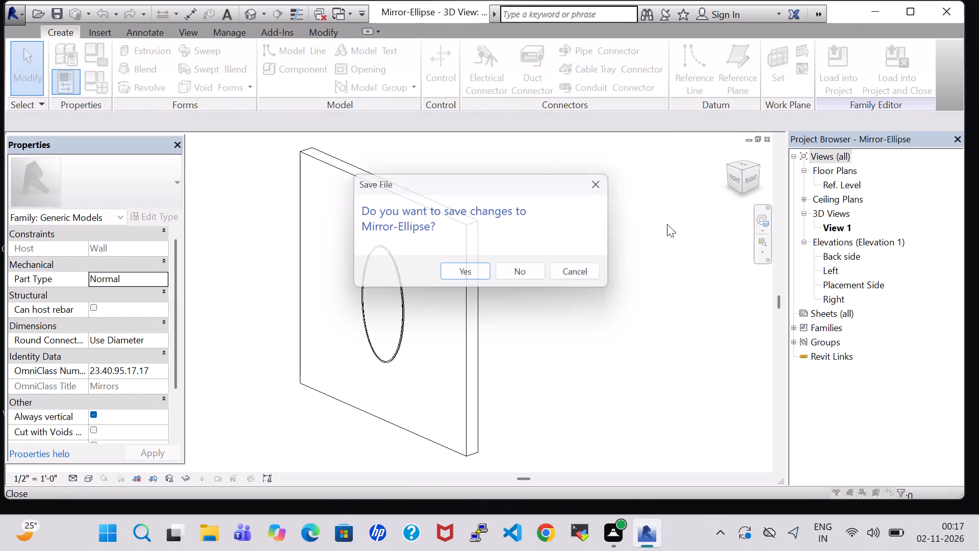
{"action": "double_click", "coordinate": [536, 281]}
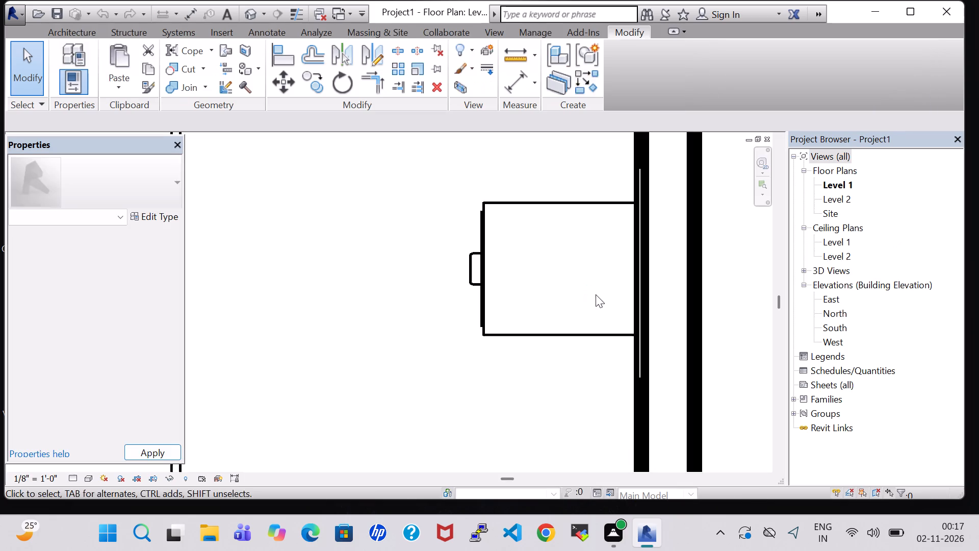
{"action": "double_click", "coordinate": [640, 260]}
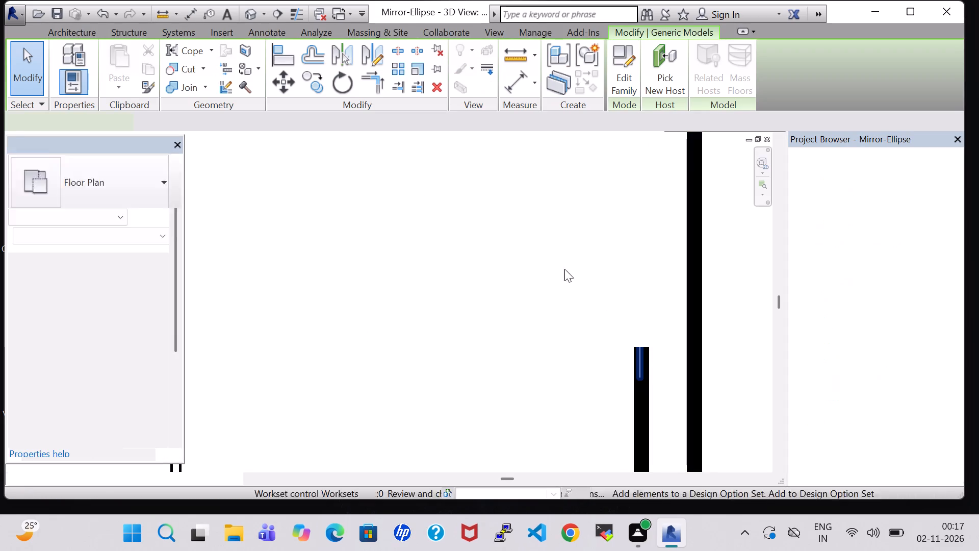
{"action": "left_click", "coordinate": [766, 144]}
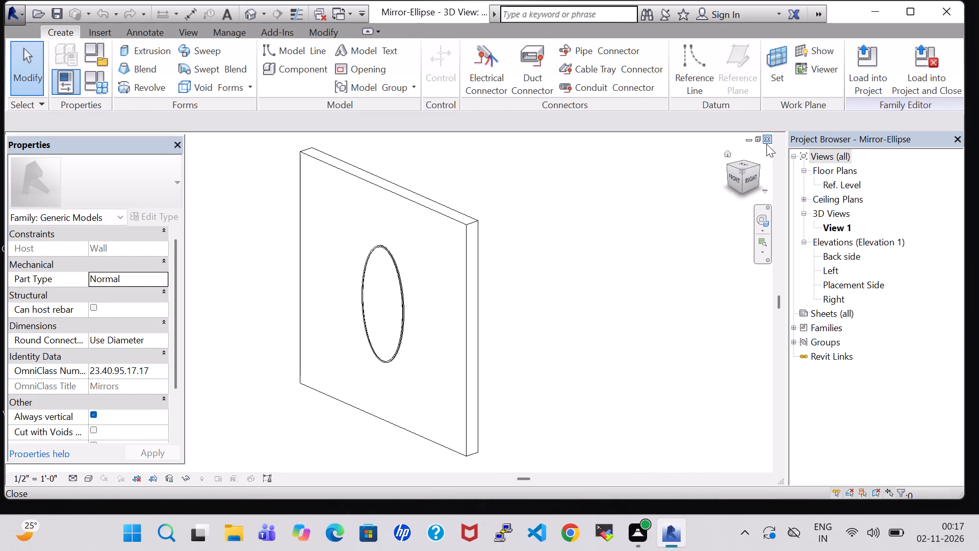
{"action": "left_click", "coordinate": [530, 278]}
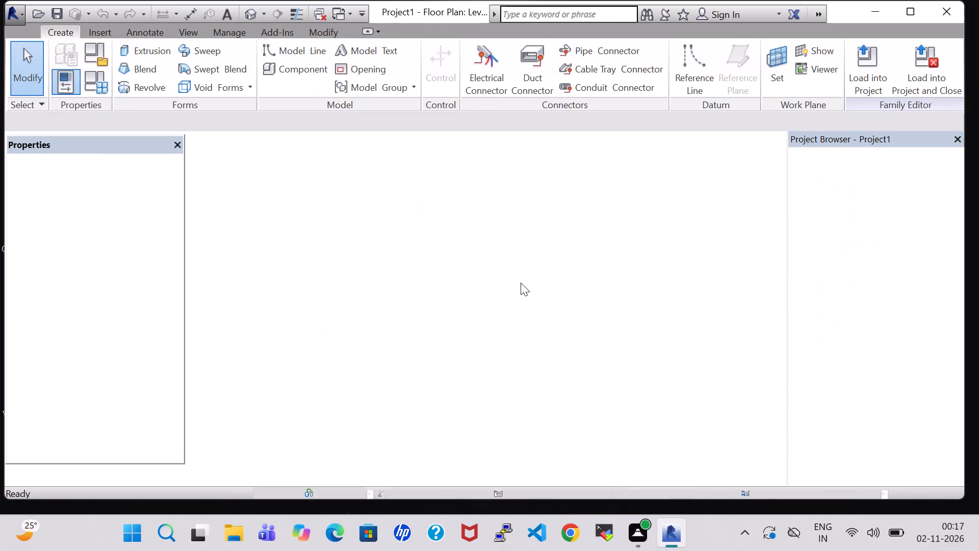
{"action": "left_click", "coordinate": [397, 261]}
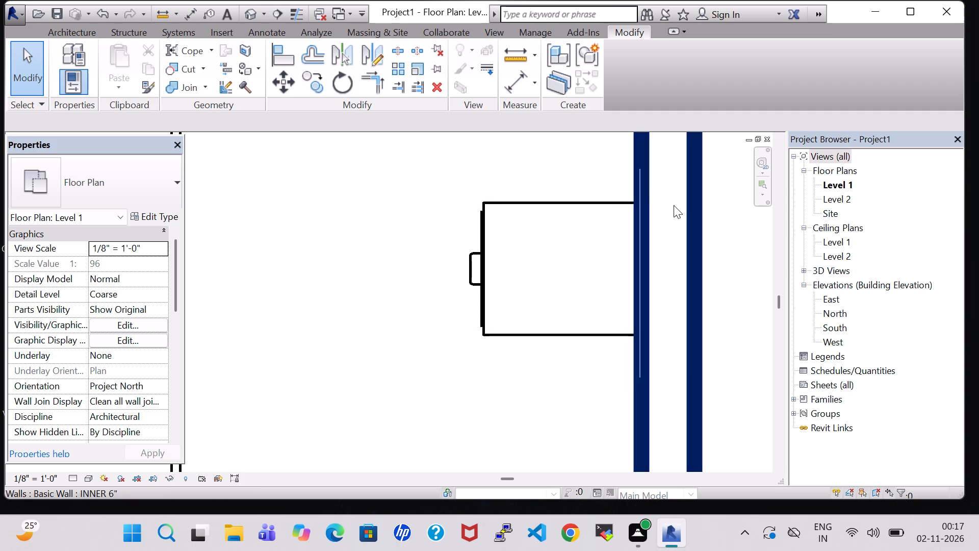
Set the elevation of the elliptical mirror behind the file cabinet to 3' 0".
{"action": "left_click", "coordinate": [640, 191]}
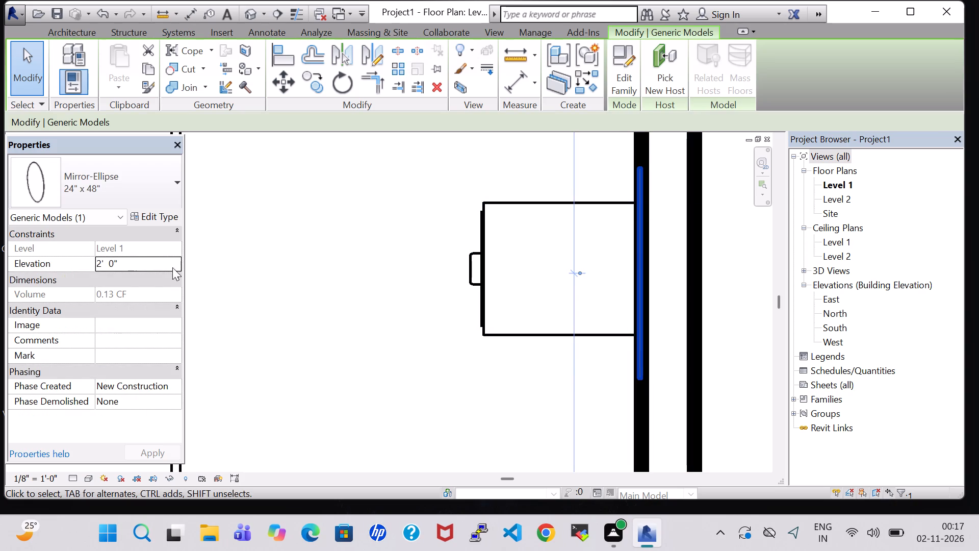
{"action": "double_click", "coordinate": [104, 262]}
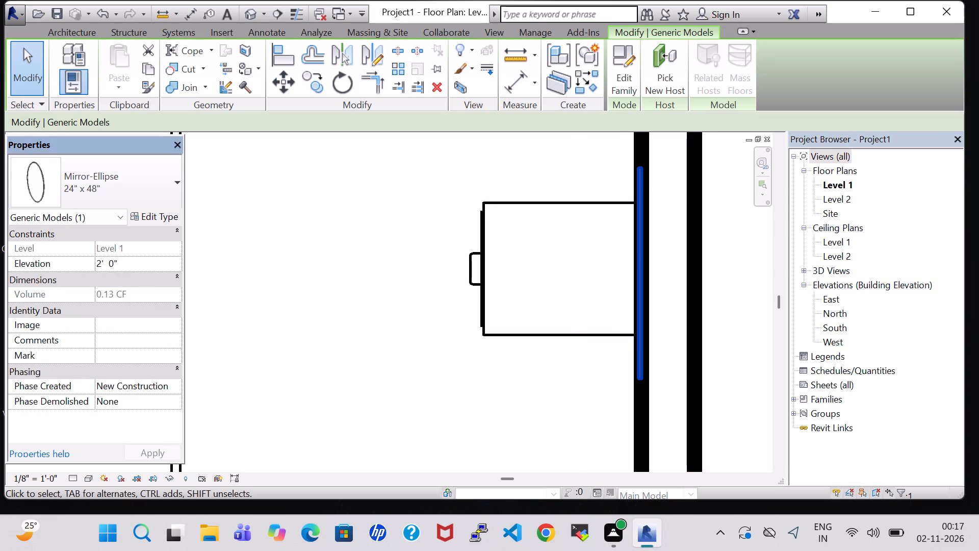
{"action": "key", "text": "Left"}
{"action": "key", "text": "BackSpace"}
{"action": "key", "text": "3"}
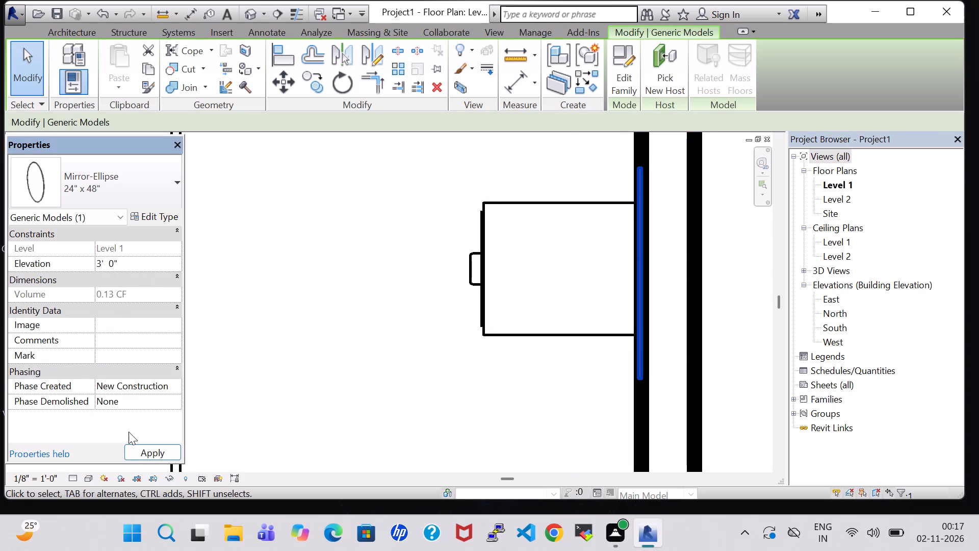
{"action": "double_click", "coordinate": [139, 454]}
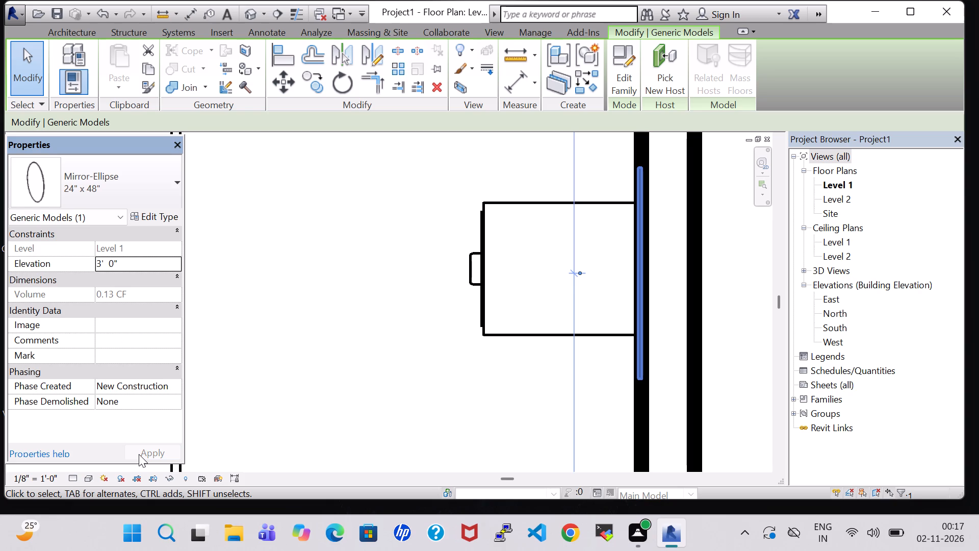
{"action": "left_click", "coordinate": [303, 347]}
Review the whole Level 1 plan, examining the furnished northwest room and the remaining rooms.
{"action": "scroll", "coordinate": [310, 348], "scroll_direction": "down", "scroll_amount": 8}
{"action": "middle_click", "coordinate": [310, 348]}
{"action": "middle_click", "coordinate": [310, 348]}
{"action": "middle_click", "coordinate": [310, 348]}
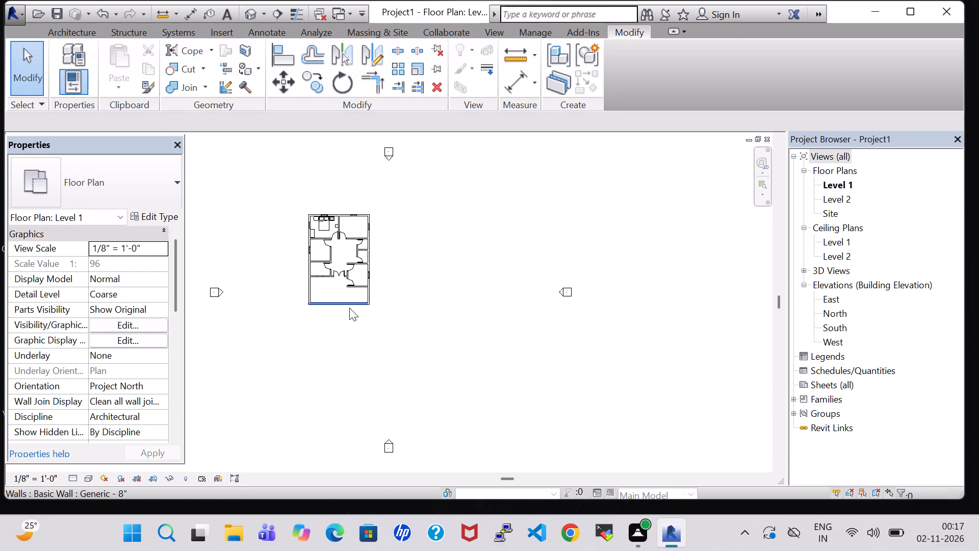
{"action": "scroll", "coordinate": [349, 308], "scroll_direction": "up", "scroll_amount": 7}
{"action": "middle_click_drag", "start_coordinate": [316, 250], "coordinate": [471, 410]}
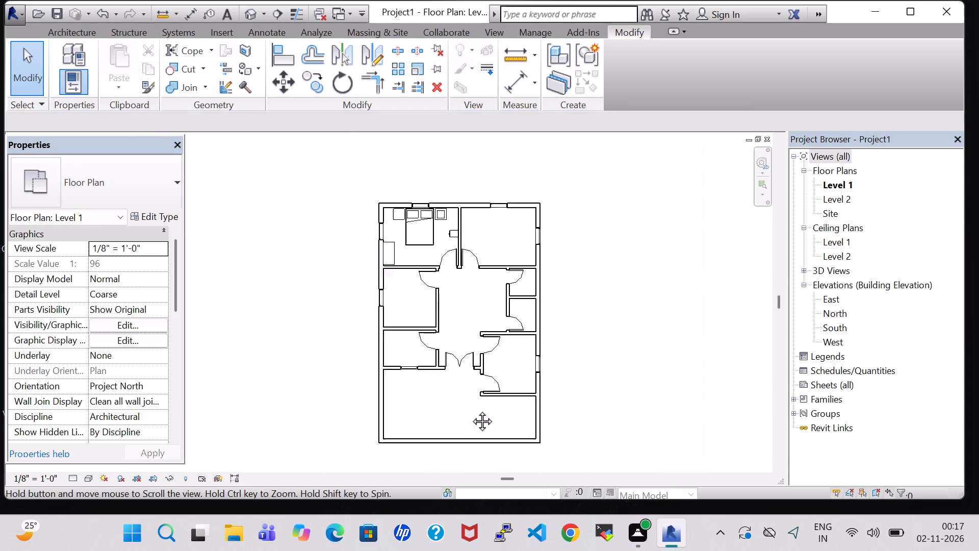
{"action": "middle_click_drag", "start_coordinate": [471, 410], "coordinate": [475, 413]}
{"action": "scroll", "coordinate": [489, 341], "scroll_direction": "up", "scroll_amount": 6}
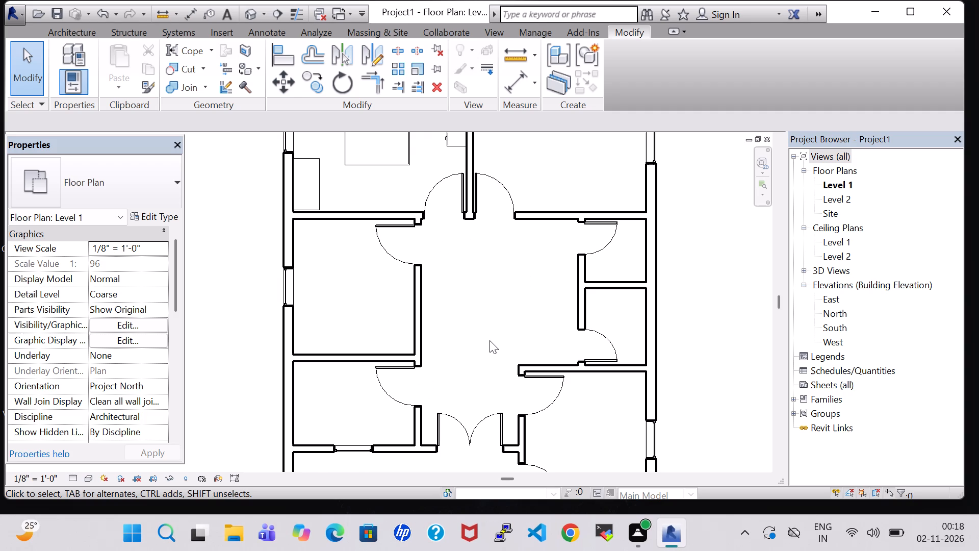
{"action": "middle_click_drag", "start_coordinate": [491, 247], "coordinate": [554, 347]}
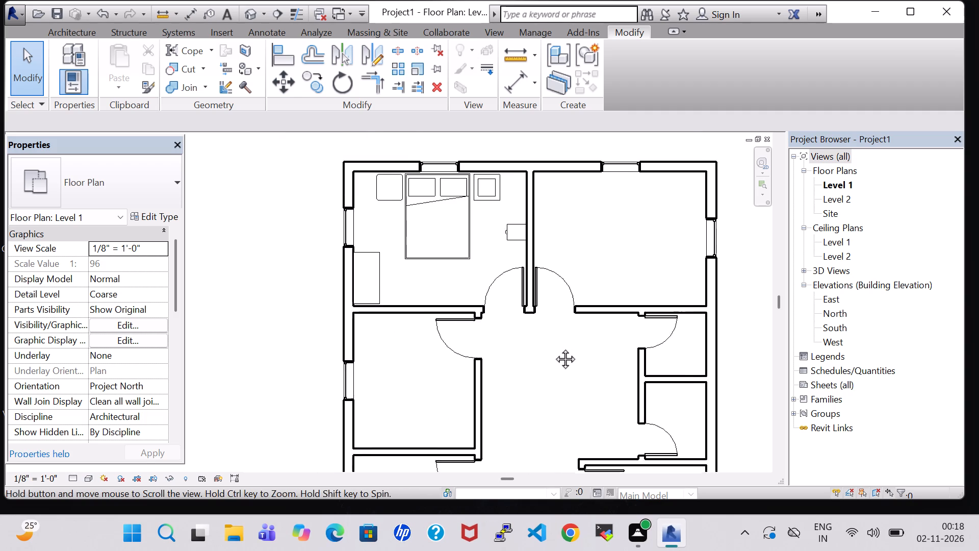
{"action": "middle_click_drag", "start_coordinate": [554, 347], "coordinate": [555, 354]}
{"action": "scroll", "coordinate": [526, 286], "scroll_direction": "down", "scroll_amount": 1}
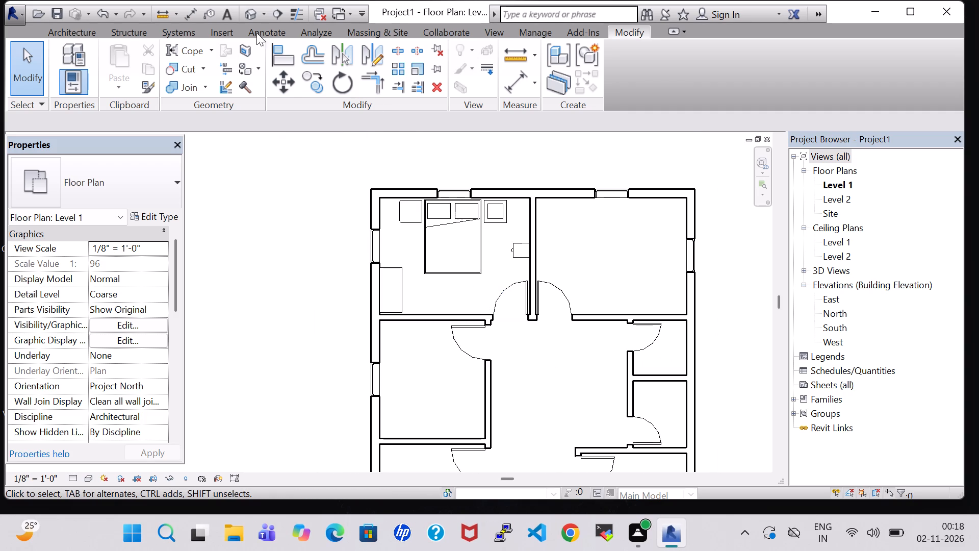
Load the RPC Plant - Tropical family from Planting and place an Agave - 1.5' at the bedside table west of the bed.
{"action": "left_click", "coordinate": [90, 32]}
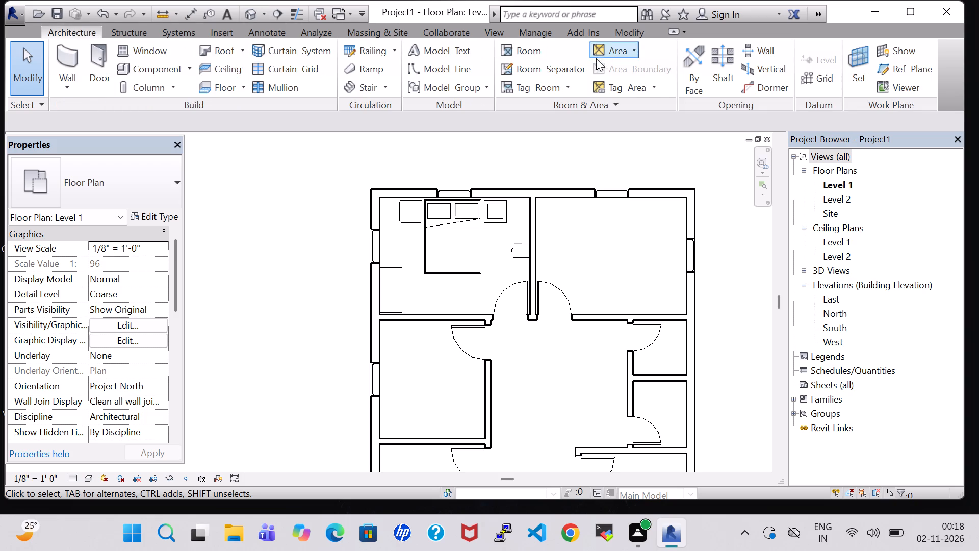
{"action": "left_click", "coordinate": [166, 71]}
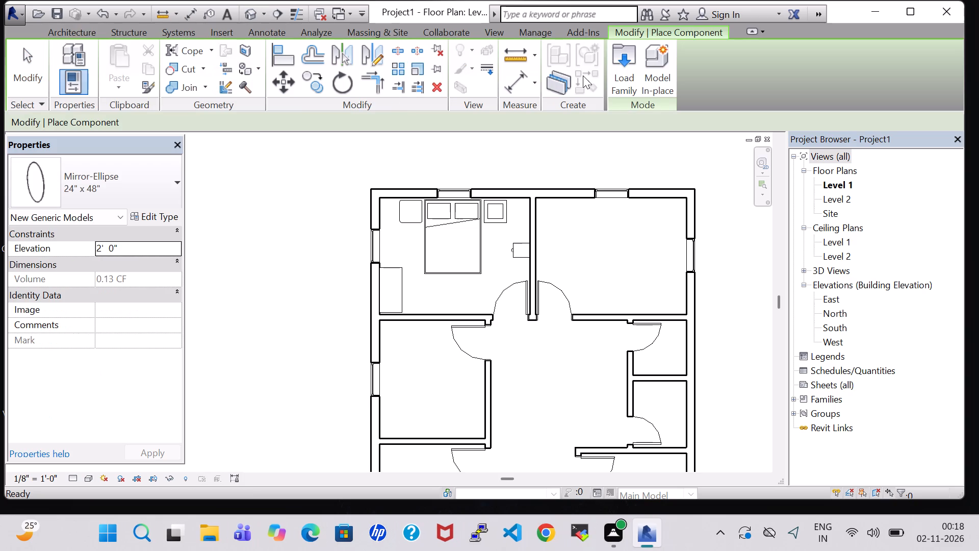
{"action": "left_click", "coordinate": [625, 76]}
{"action": "left_click", "coordinate": [587, 263]}
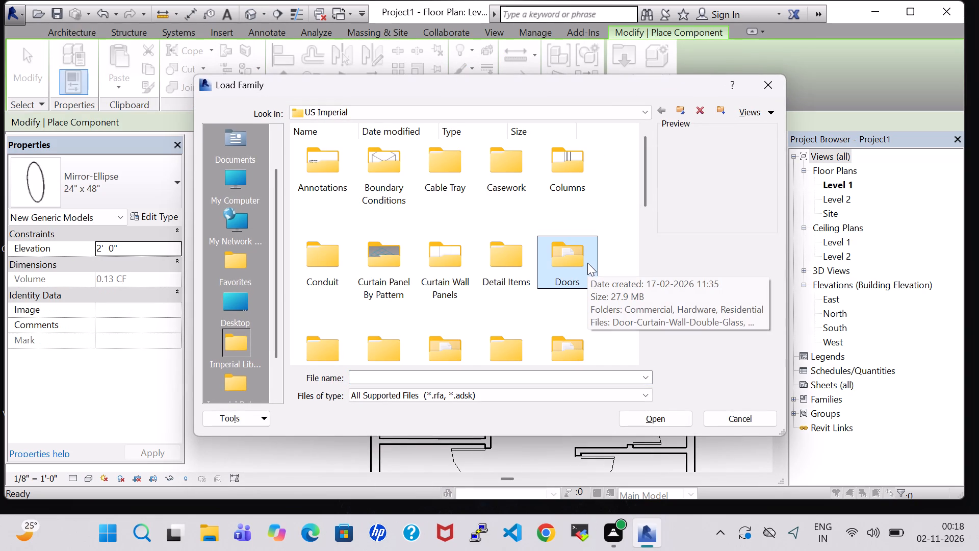
{"action": "key", "text": "f"}
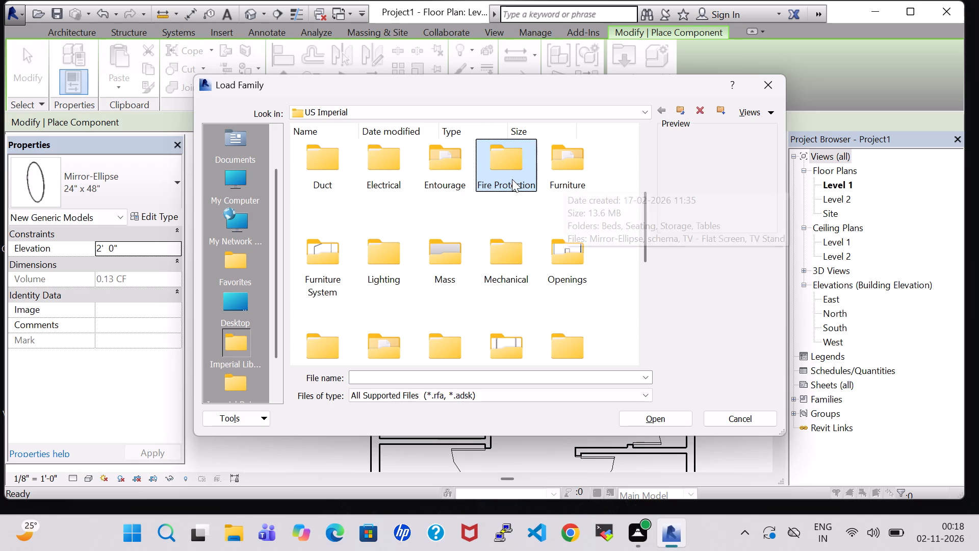
{"action": "key", "text": "p"}
{"action": "double_click", "coordinate": [383, 160]}
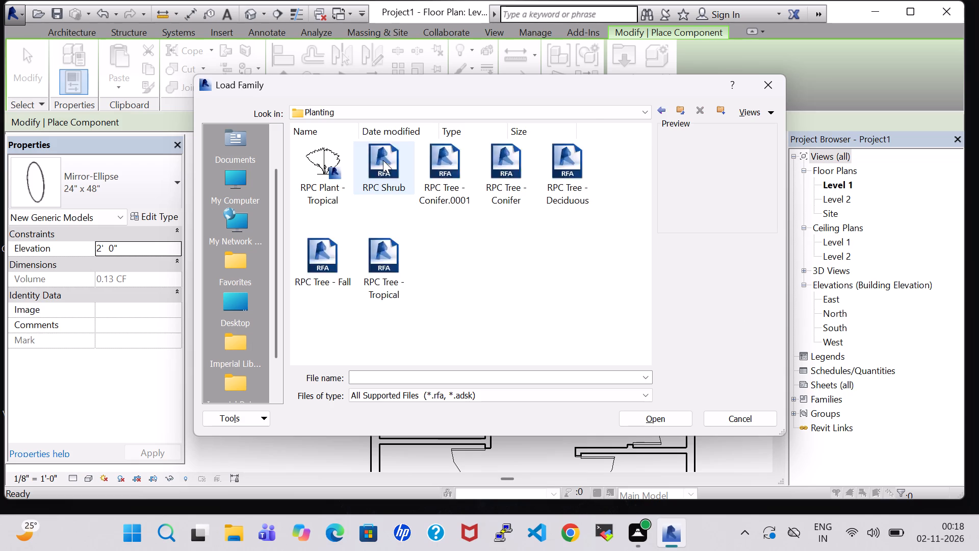
{"action": "left_click", "coordinate": [321, 160]}
{"action": "left_click", "coordinate": [645, 417]}
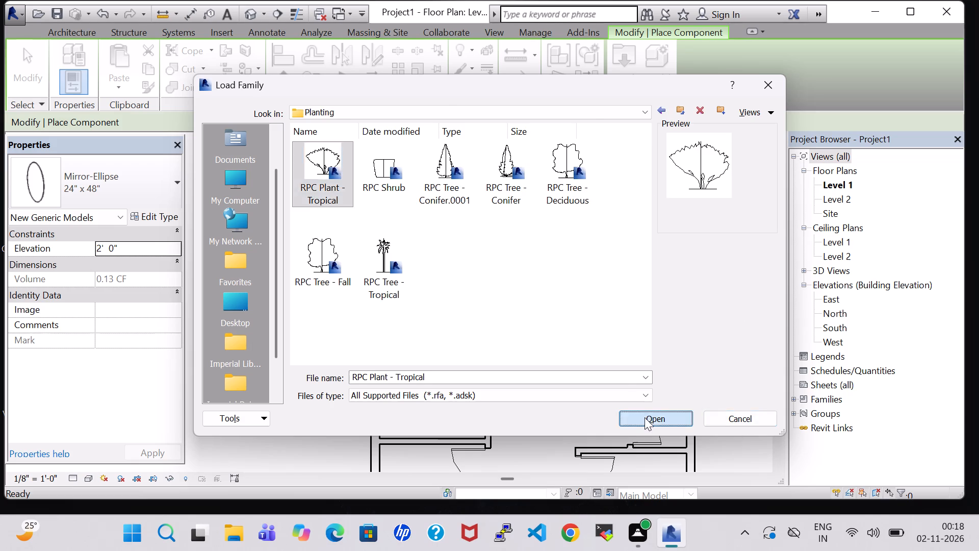
{"action": "scroll", "coordinate": [393, 219], "scroll_direction": "up", "scroll_amount": 9}
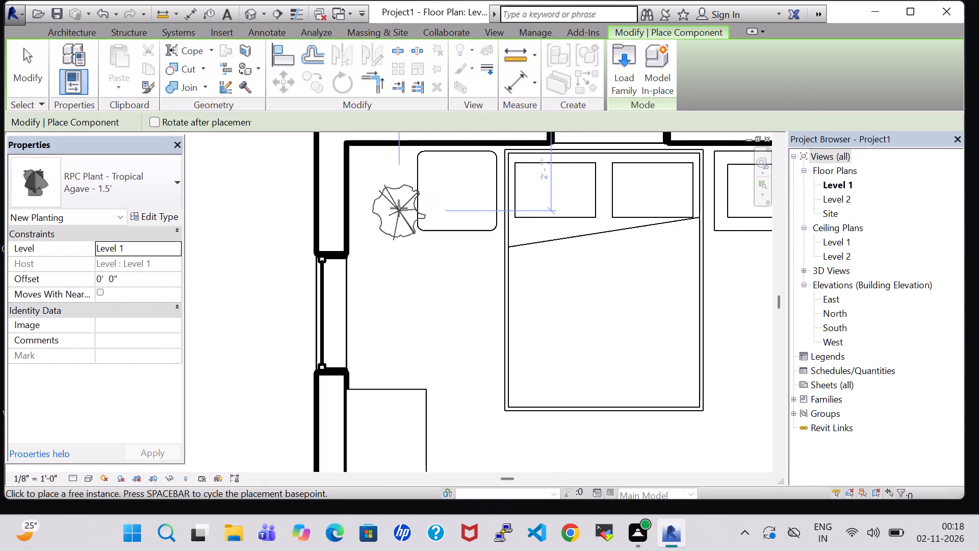
{"action": "left_click", "coordinate": [414, 186]}
{"action": "key", "text": "Escape"}
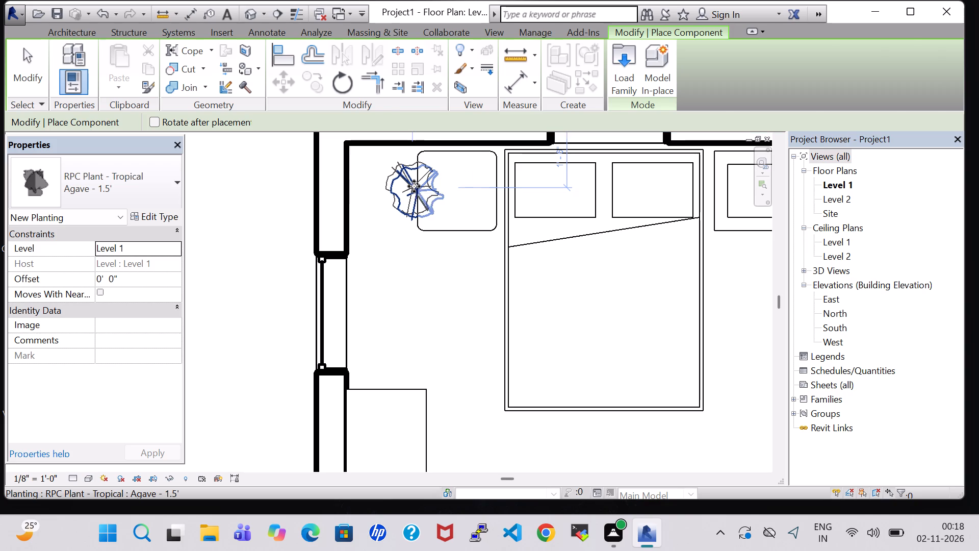
{"action": "key", "text": "Escape"}
Set the agave plant's offset to 2' 0".
{"action": "left_click", "coordinate": [399, 189]}
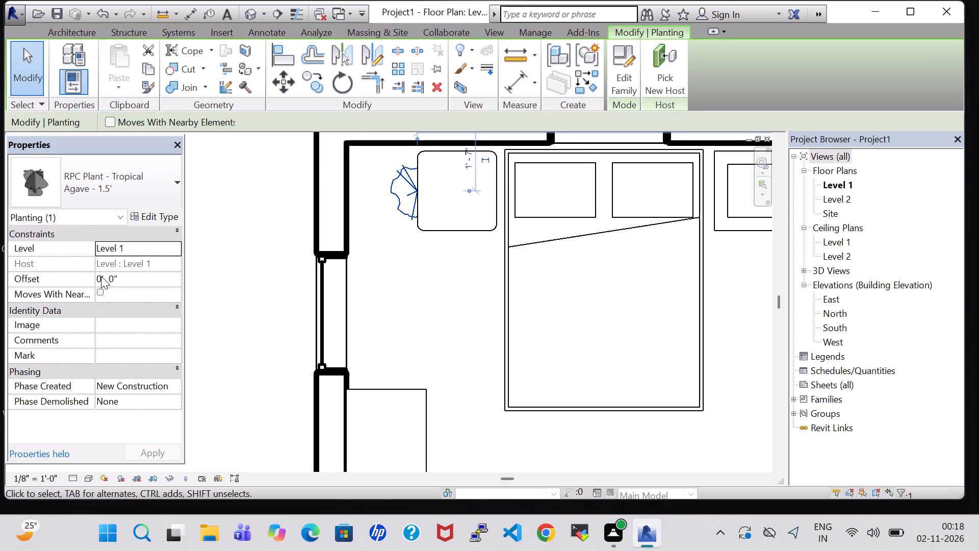
{"action": "left_click", "coordinate": [101, 276]}
{"action": "left_click", "coordinate": [101, 276]}
{"action": "key", "text": "BackSpace"}
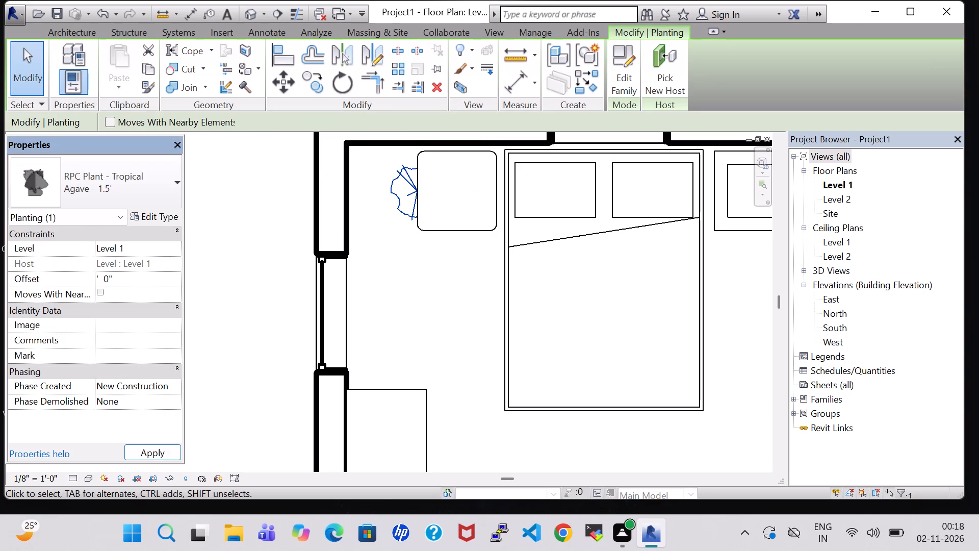
{"action": "key", "text": "2"}
{"action": "left_click", "coordinate": [158, 448]}
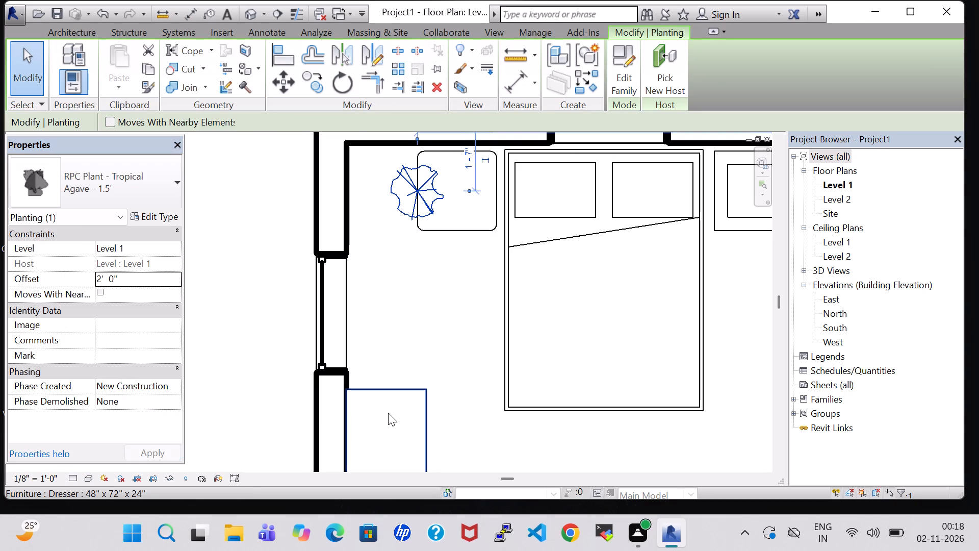
Nudge the agave plant east until it sits centred on the bedside table west of the bed.
{"action": "key", "text": "Right"}
{"action": "key", "text": "Right"}
{"action": "key", "text": "Right"}
{"action": "key", "text": "Right"}
{"action": "key", "text": "Right"}
{"action": "key", "text": "Right"}
{"action": "key", "text": "Right"}
{"action": "key", "text": "Right"}
{"action": "key", "text": "Right"}
{"action": "key", "text": "Right"}
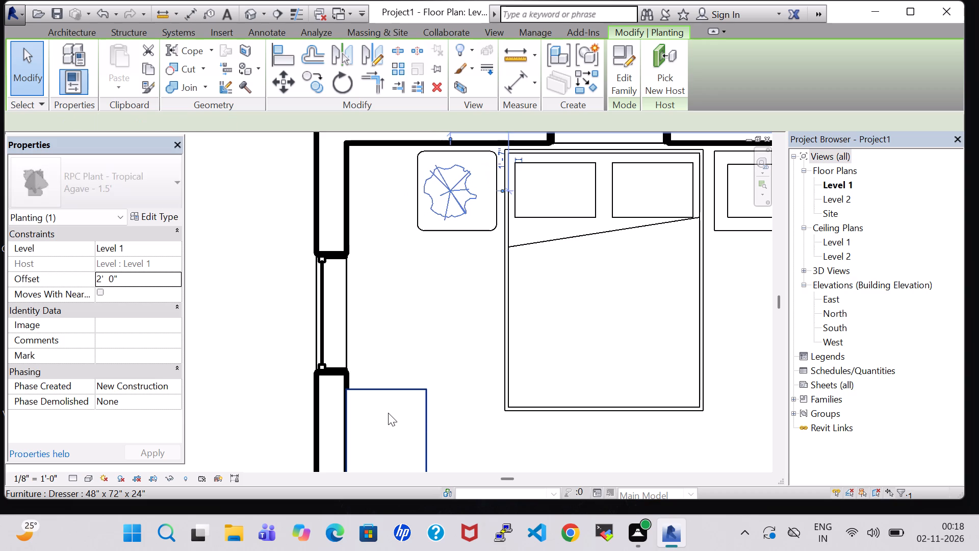
{"action": "key", "text": "Right"}
{"action": "left_click", "coordinate": [472, 299]}
Load the TV - Flat Screen family from Furniture and place a 32" TV, rotated 180°, against the northwest room's south wall opposite the bed.
{"action": "scroll", "coordinate": [472, 299], "scroll_direction": "down", "scroll_amount": 6}
{"action": "middle_click", "coordinate": [472, 299]}
{"action": "middle_click_drag", "start_coordinate": [472, 299], "coordinate": [441, 275]}
{"action": "scroll", "coordinate": [359, 255], "scroll_direction": "up", "scroll_amount": 8}
{"action": "middle_click_drag", "start_coordinate": [347, 226], "coordinate": [458, 293]}
{"action": "middle_click_drag", "start_coordinate": [469, 303], "coordinate": [478, 313]}
{"action": "scroll", "coordinate": [388, 280], "scroll_direction": "up", "scroll_amount": 2}
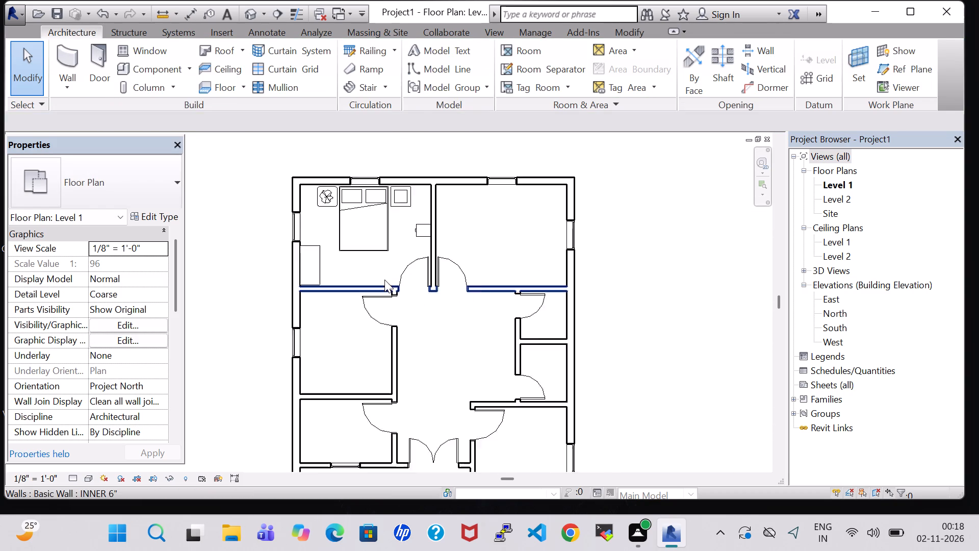
{"action": "scroll", "coordinate": [384, 280], "scroll_direction": "up", "scroll_amount": 6}
{"action": "middle_click_drag", "start_coordinate": [383, 276], "coordinate": [461, 350]}
{"action": "left_click", "coordinate": [122, 67]}
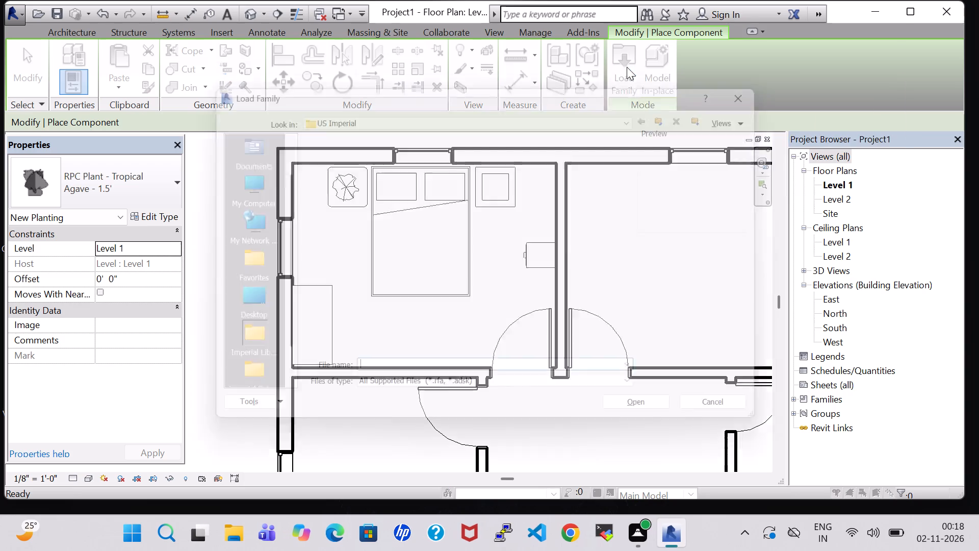
{"action": "triple_click", "coordinate": [561, 355]}
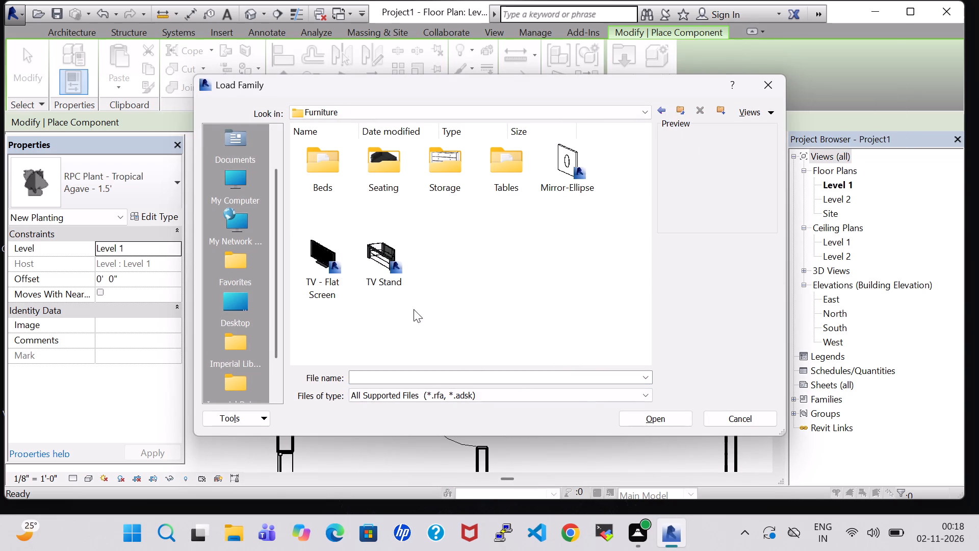
{"action": "double_click", "coordinate": [317, 248]}
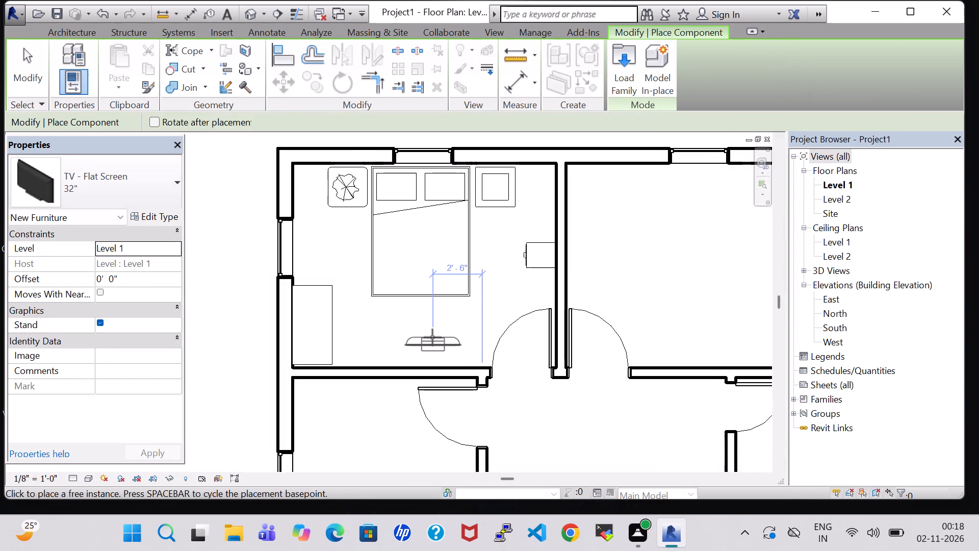
{"action": "key", "text": "space"}
{"action": "key", "text": "space"}
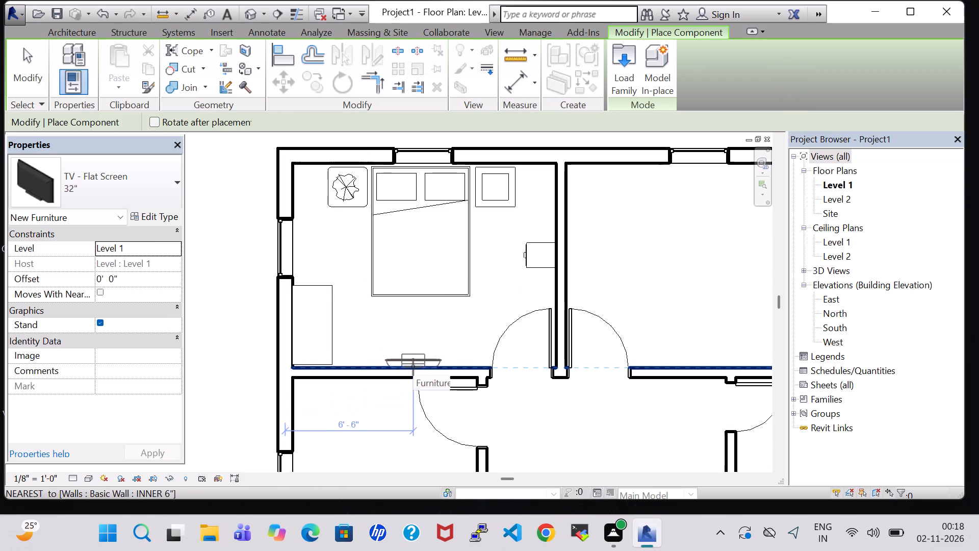
{"action": "left_click", "coordinate": [413, 367]}
{"action": "key", "text": "Escape"}
{"action": "key", "text": "Escape"}
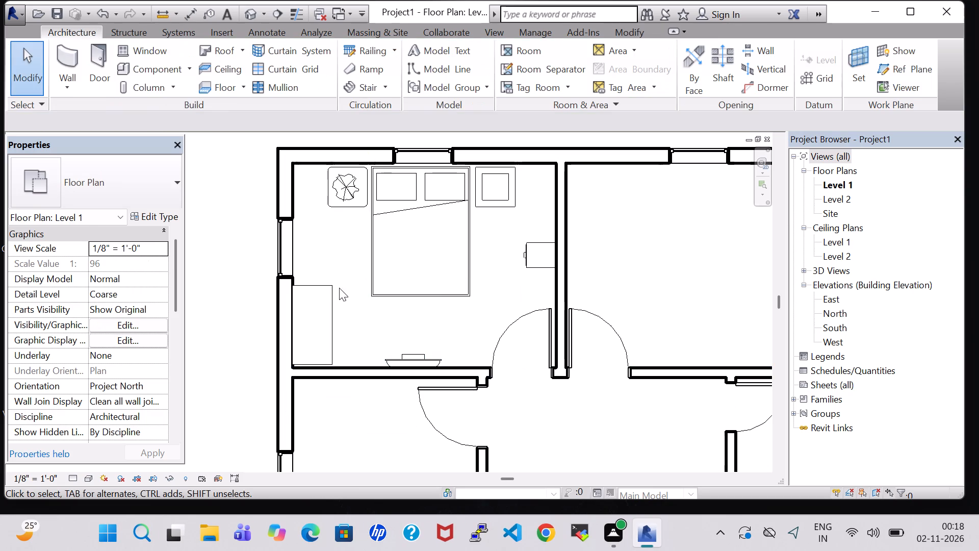
Change the flat-screen TV opposite the bed to the 42" type.
{"action": "left_click", "coordinate": [461, 336]}
{"action": "left_click", "coordinate": [418, 348]}
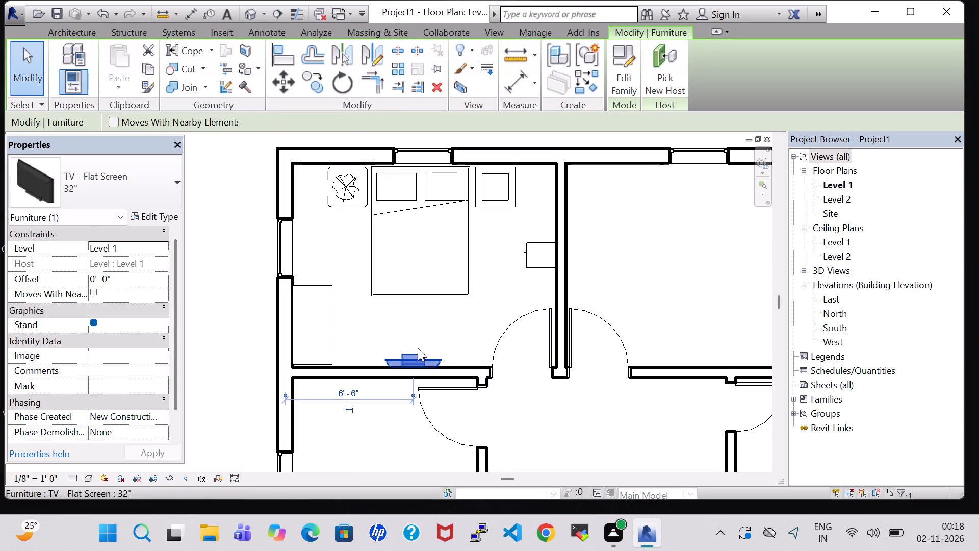
{"action": "left_click", "coordinate": [152, 192]}
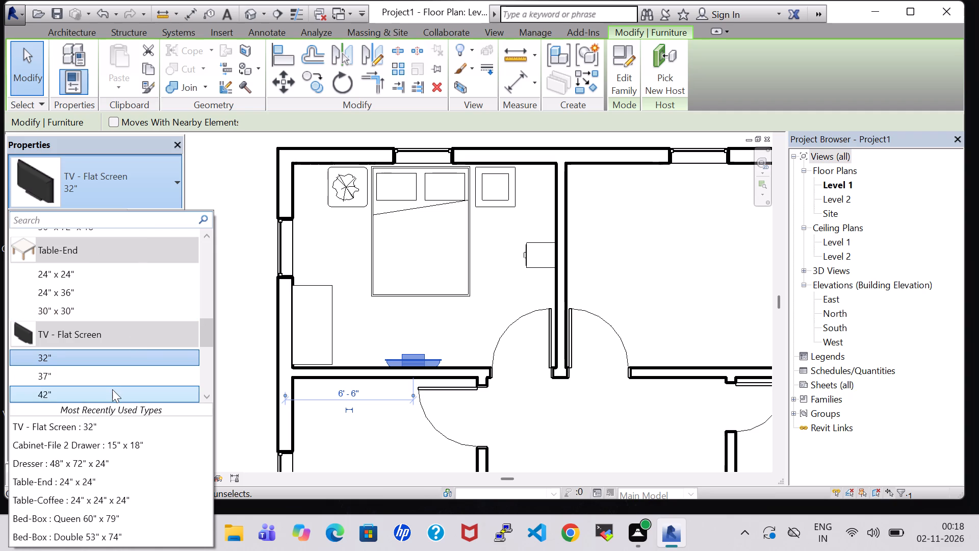
{"action": "left_click", "coordinate": [55, 389]}
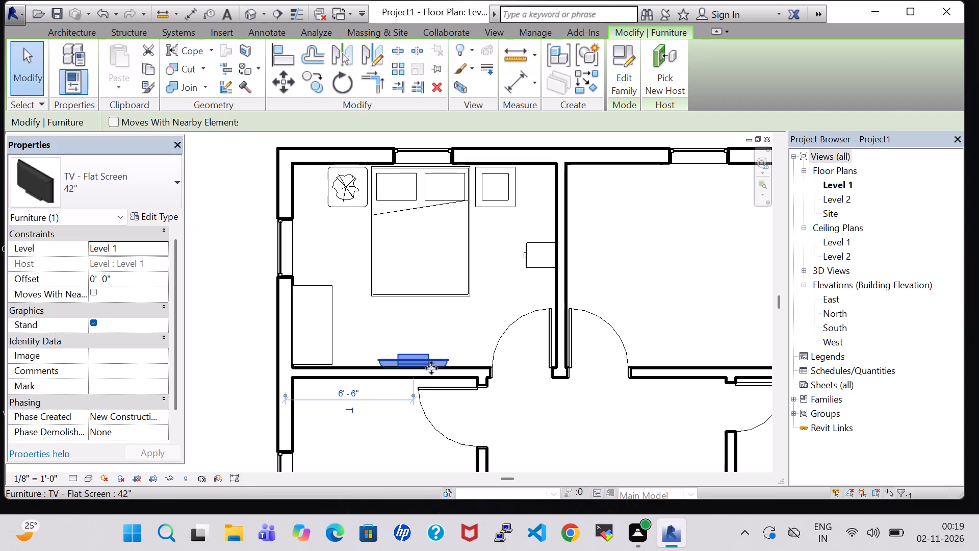
{"action": "left_click", "coordinate": [449, 325]}
Load the Table-Rectangular family from Furniture > Tables and place a 72" x 30" table under the TV, against the south wall.
{"action": "left_click", "coordinate": [145, 65]}
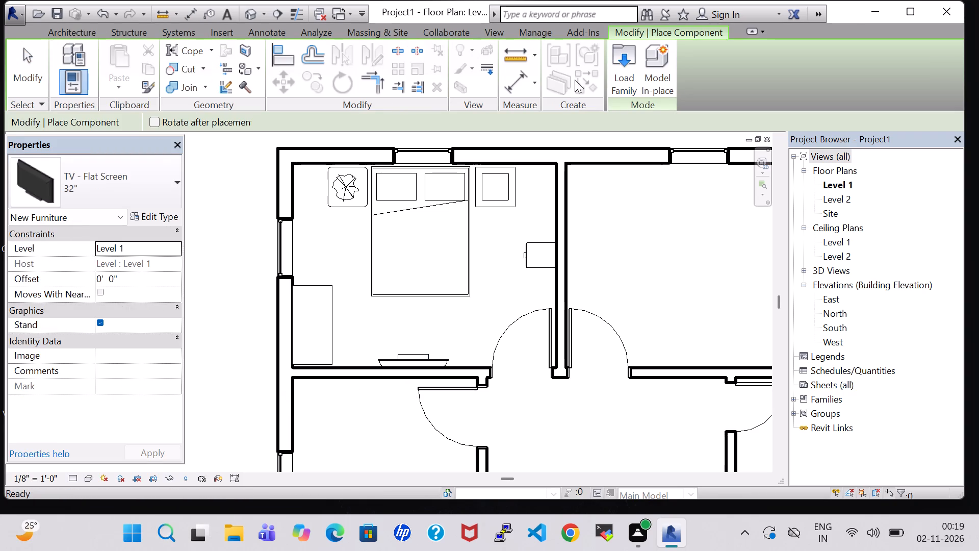
{"action": "left_click", "coordinate": [628, 59]}
{"action": "scroll", "coordinate": [576, 322], "scroll_direction": "down", "scroll_amount": 1}
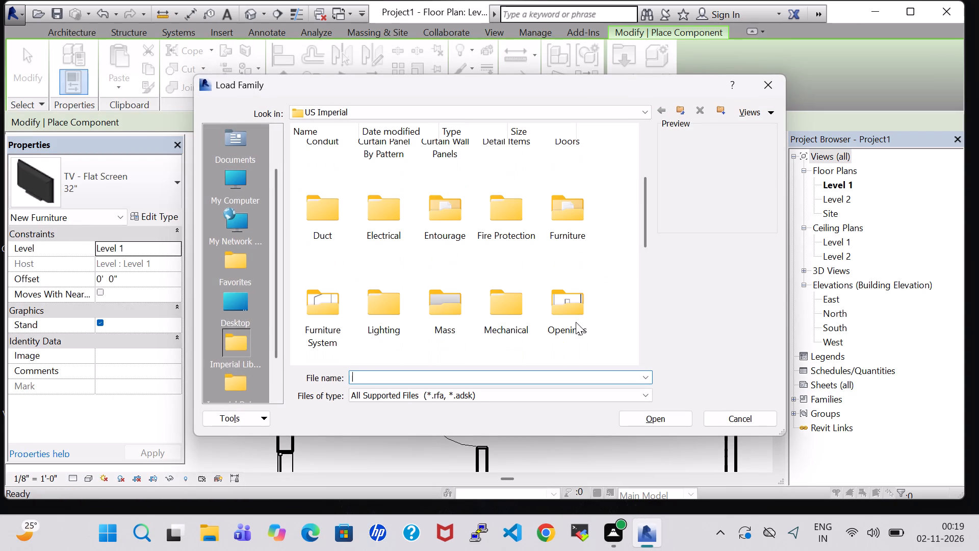
{"action": "double_click", "coordinate": [574, 217]}
{"action": "double_click", "coordinate": [486, 160]}
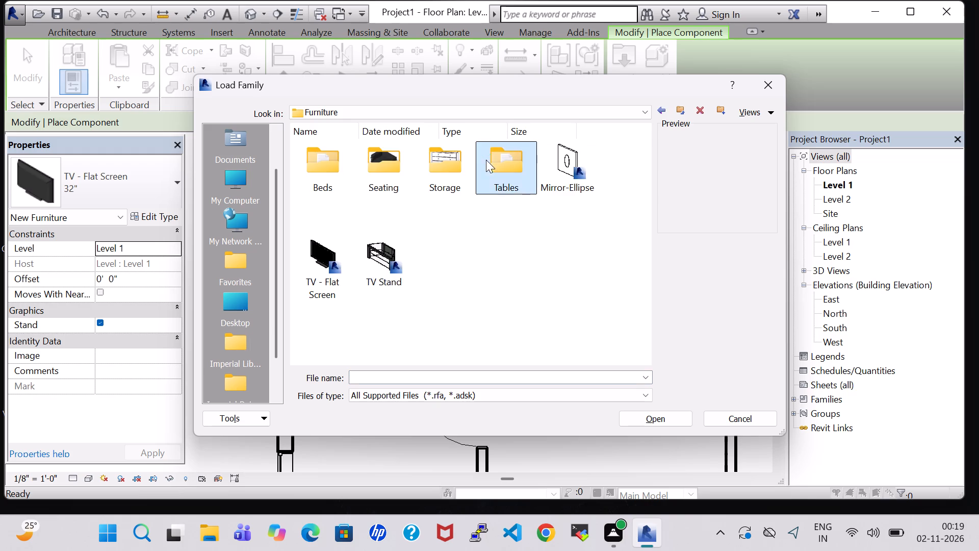
{"action": "left_click", "coordinate": [564, 265]}
{"action": "left_click", "coordinate": [678, 422]}
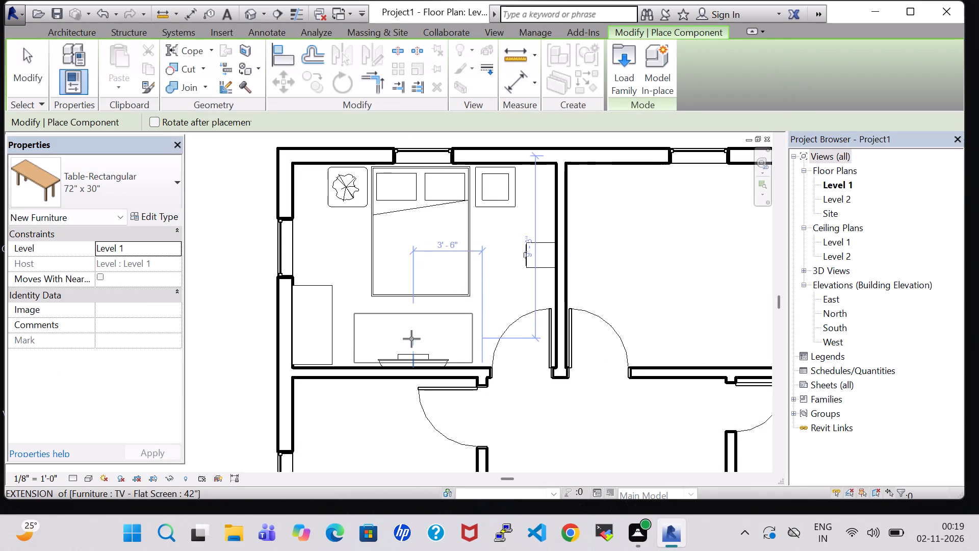
{"action": "double_click", "coordinate": [411, 342]}
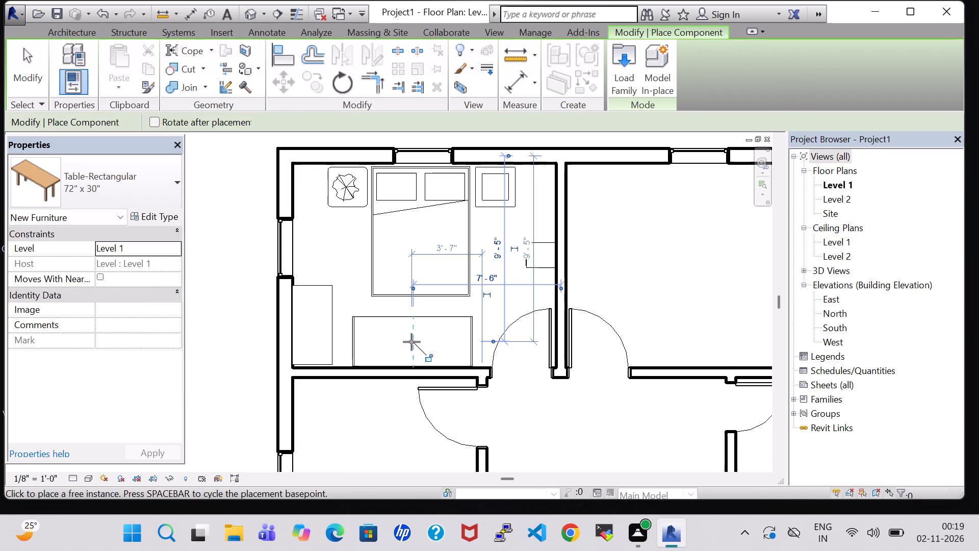
{"action": "key", "text": "Escape"}
{"action": "key", "text": "Escape"}
Edit the TV table's type dimensions to a height of 2' 0" and a length of 4' 0".
{"action": "left_click", "coordinate": [408, 315]}
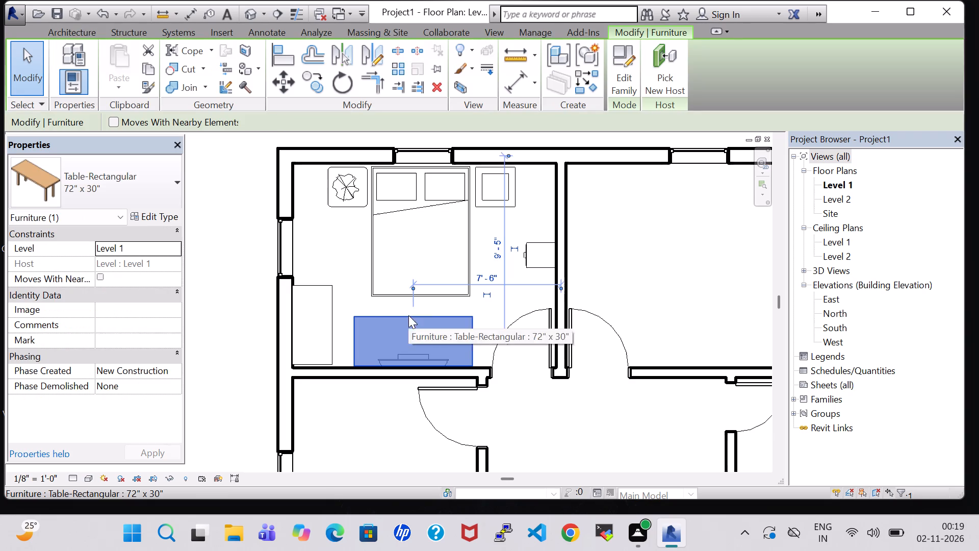
{"action": "left_click", "coordinate": [147, 213]}
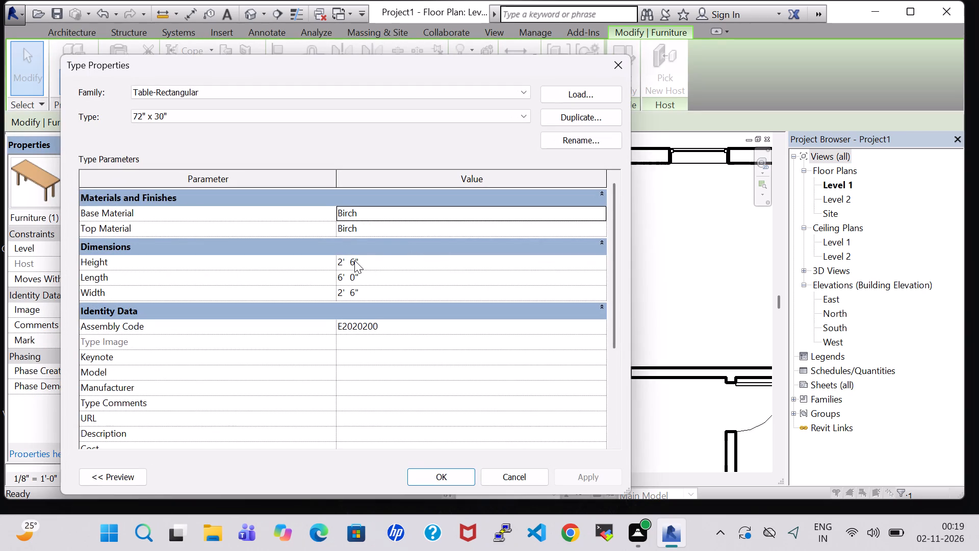
{"action": "left_click", "coordinate": [354, 260]}
{"action": "left_click", "coordinate": [354, 260]}
{"action": "key", "text": "BackSpace"}
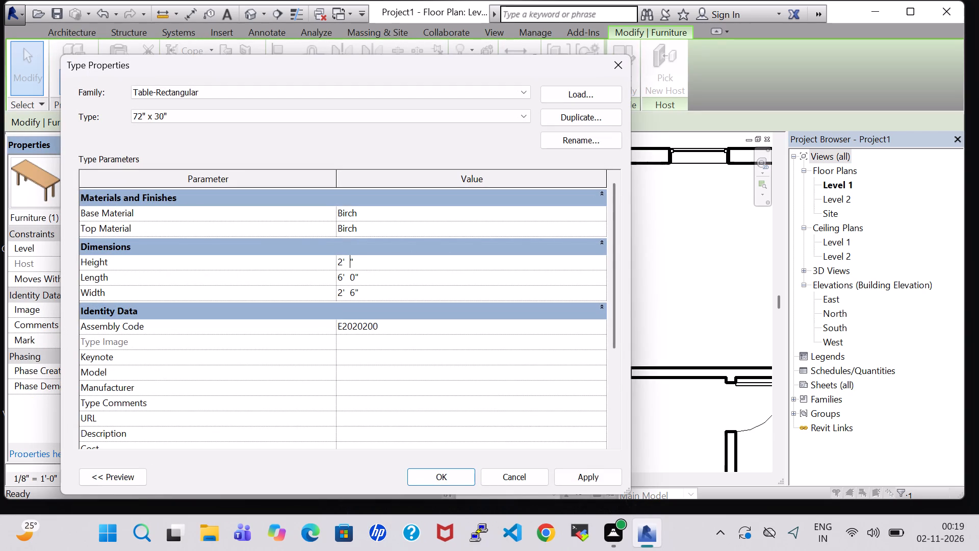
{"action": "key", "text": "0"}
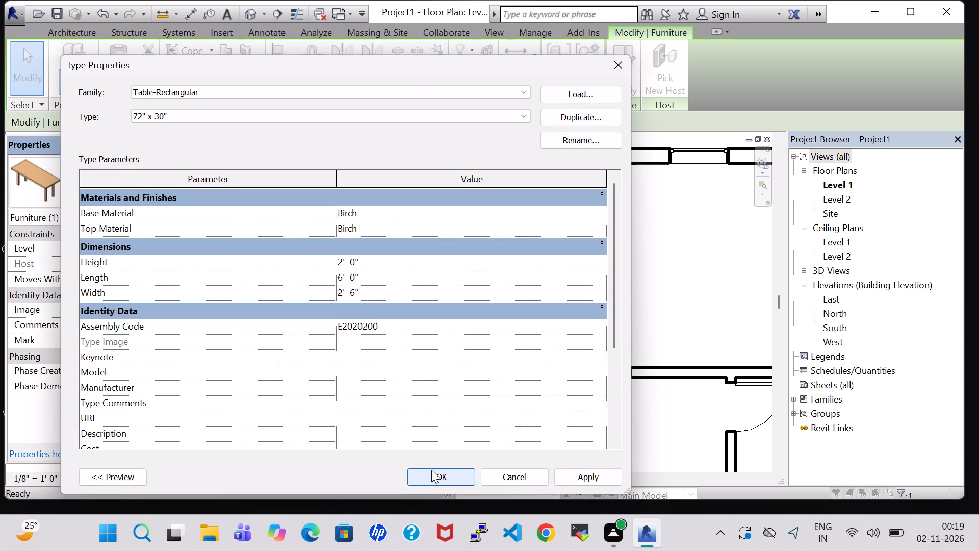
{"action": "left_click", "coordinate": [343, 278]}
{"action": "key", "text": "BackSpace"}
{"action": "key", "text": "4"}
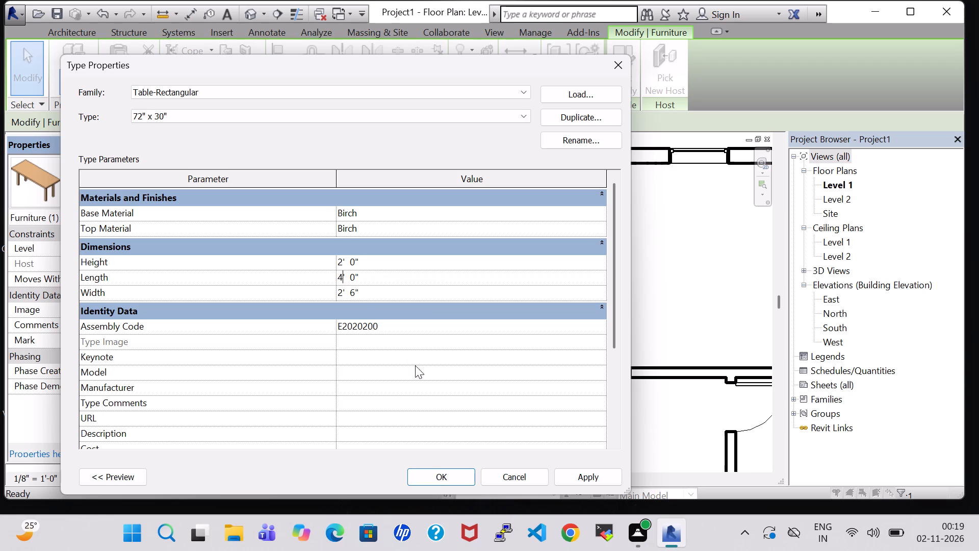
{"action": "left_click", "coordinate": [442, 480]}
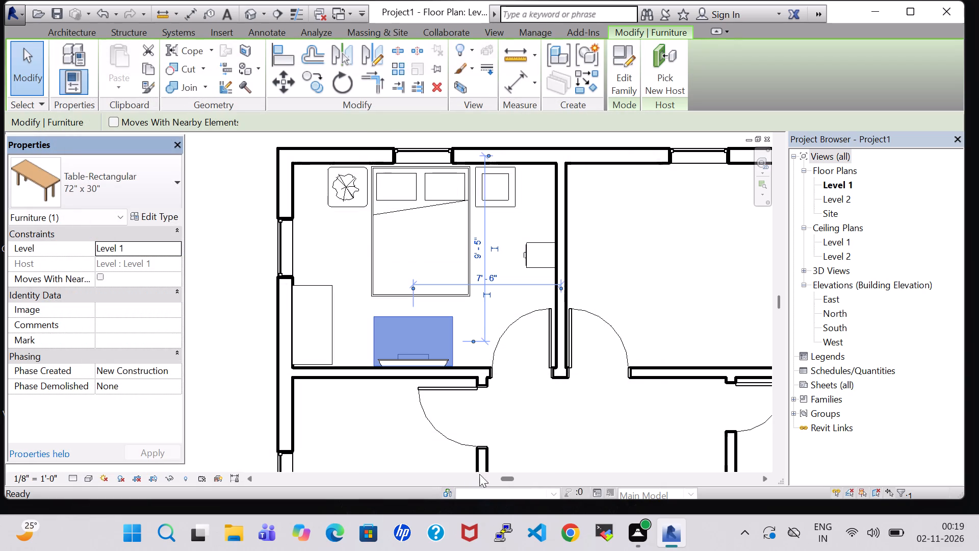
{"action": "key", "text": "Left"}
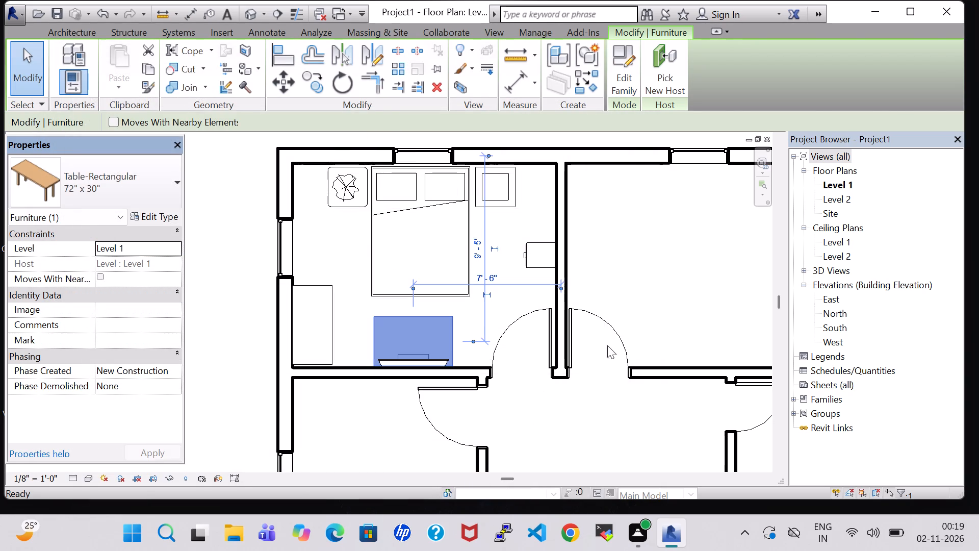
{"action": "left_click", "coordinate": [636, 308]}
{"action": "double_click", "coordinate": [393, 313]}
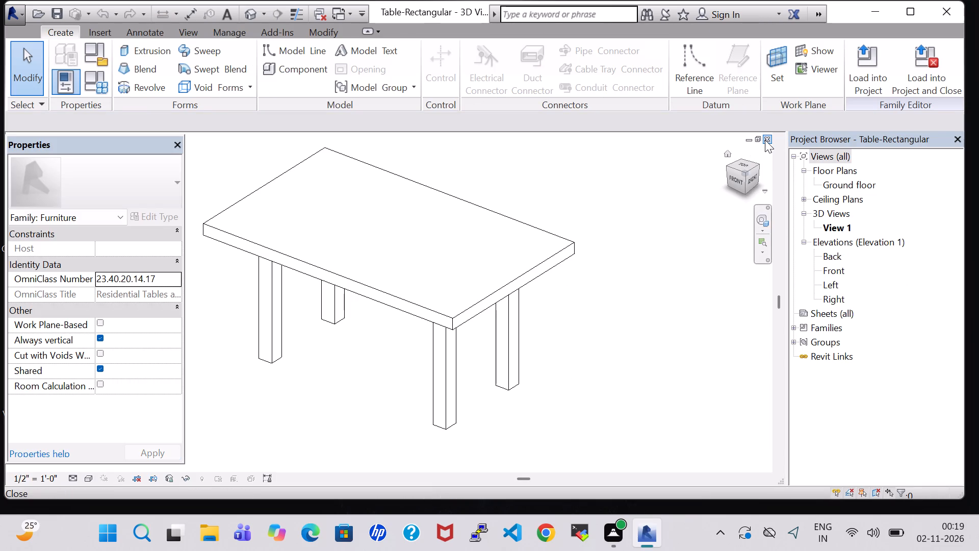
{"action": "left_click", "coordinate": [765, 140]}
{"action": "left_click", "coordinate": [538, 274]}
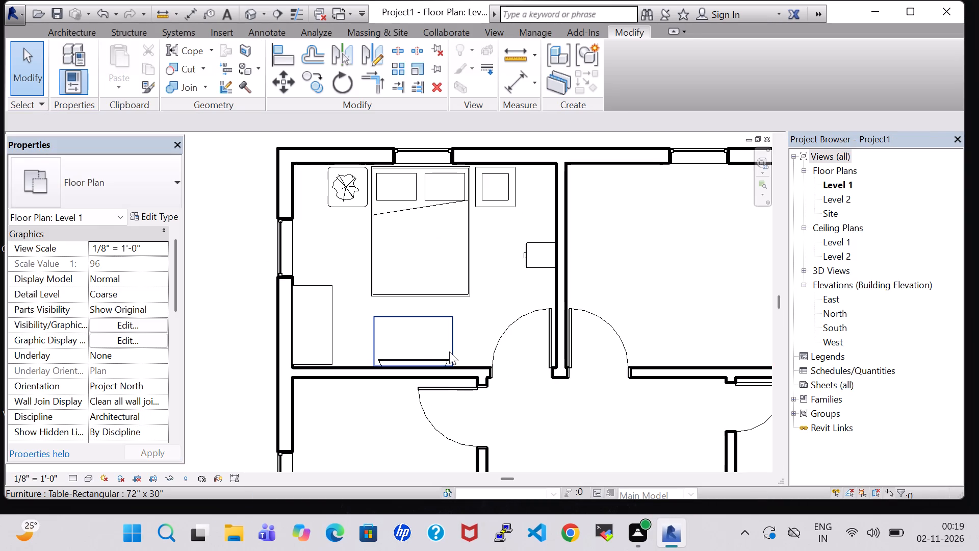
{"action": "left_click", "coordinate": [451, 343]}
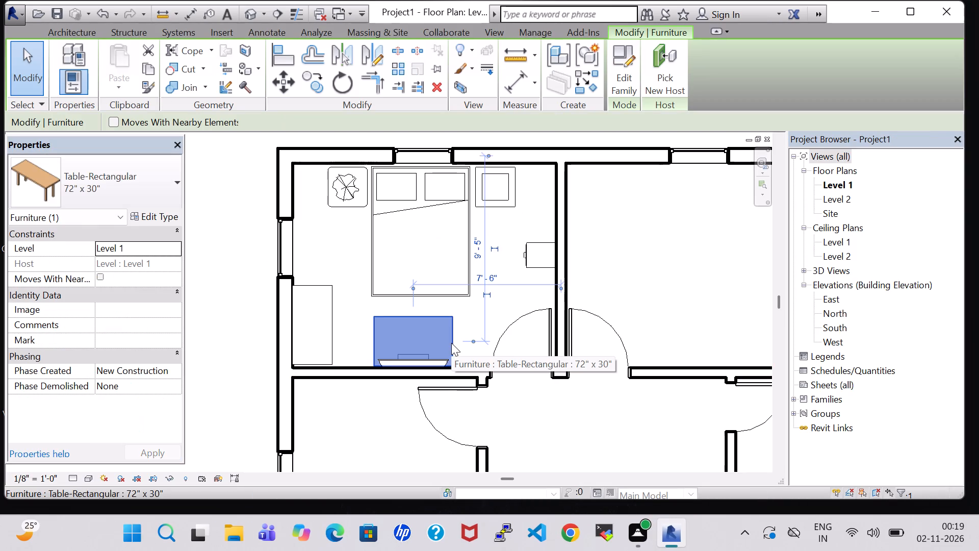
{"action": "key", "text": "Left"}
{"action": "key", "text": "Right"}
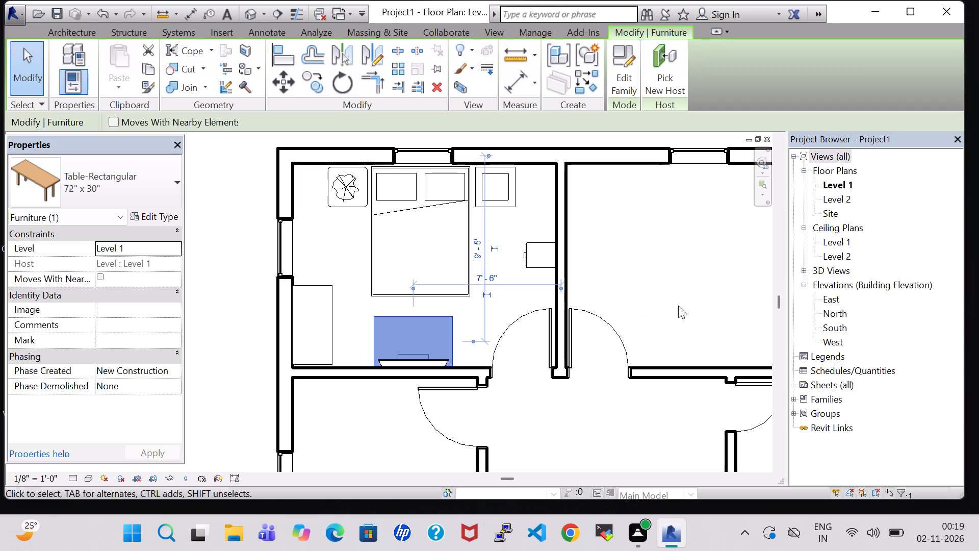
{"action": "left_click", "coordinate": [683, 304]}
Create two more Agave - 1.5' plants similar to the bedside one, placing one at each end of the TV table.
{"action": "left_click", "coordinate": [338, 183]}
{"action": "right_click", "coordinate": [338, 183]}
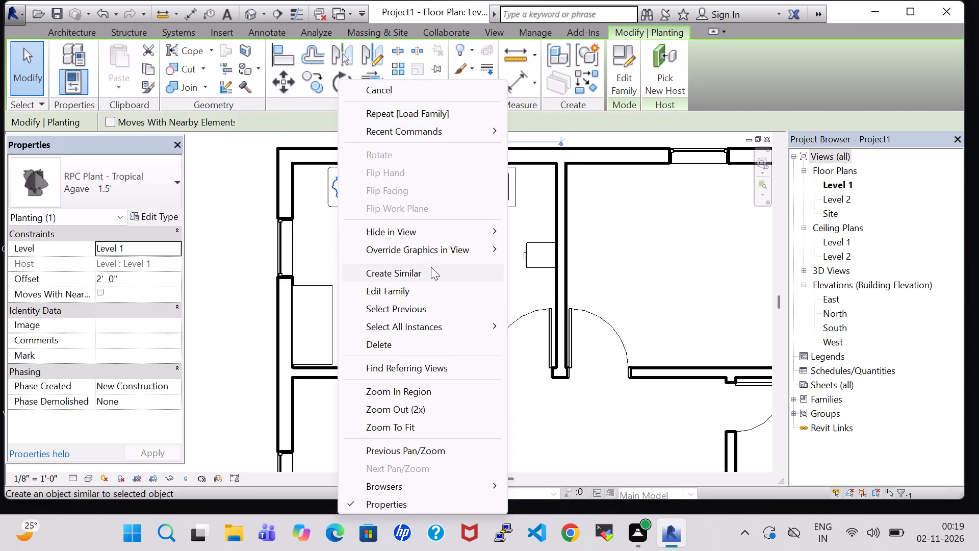
{"action": "left_click", "coordinate": [431, 267]}
{"action": "left_click", "coordinate": [449, 335]}
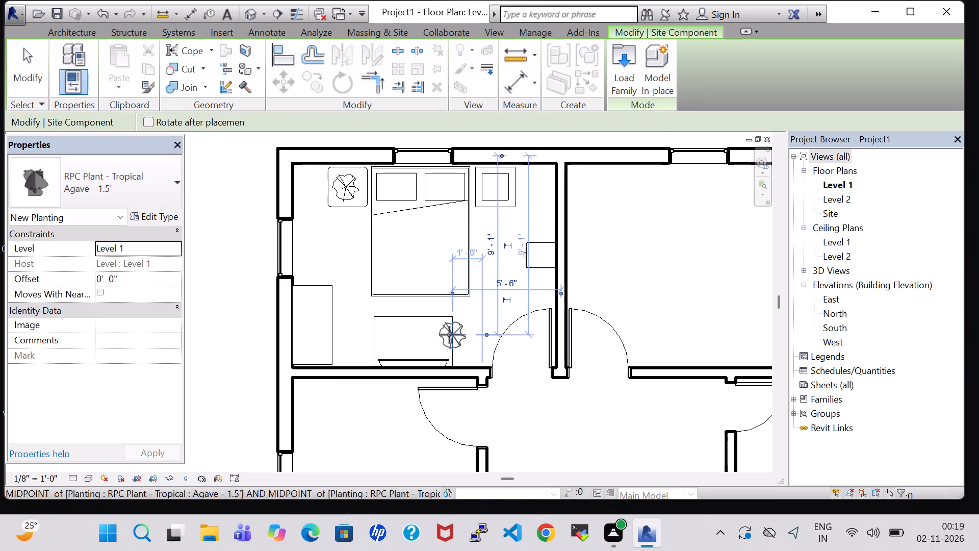
{"action": "left_click", "coordinate": [372, 335]}
{"action": "key", "text": "Escape"}
{"action": "key", "text": "Escape"}
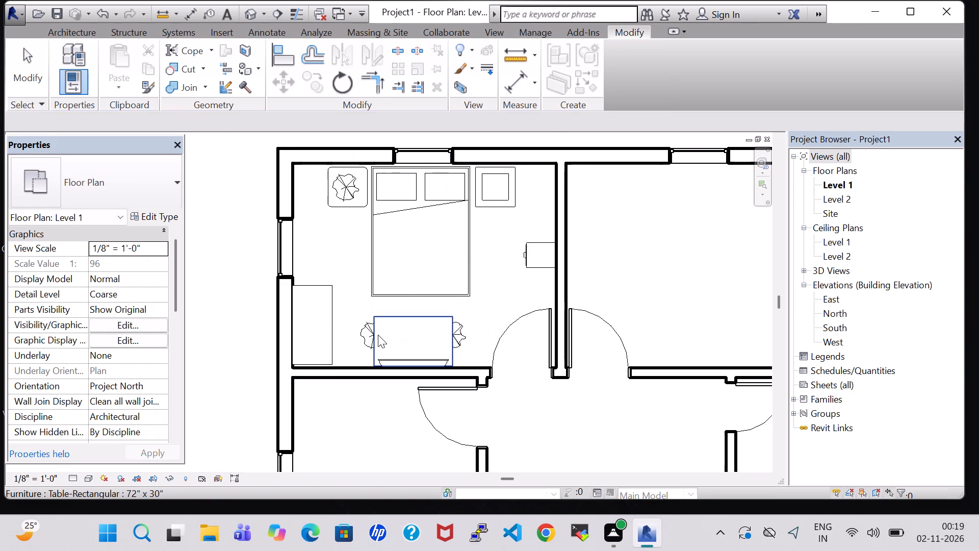
Set the offset of both agave plants at the TV table to 2' 0".
{"action": "left_click", "coordinate": [366, 333]}
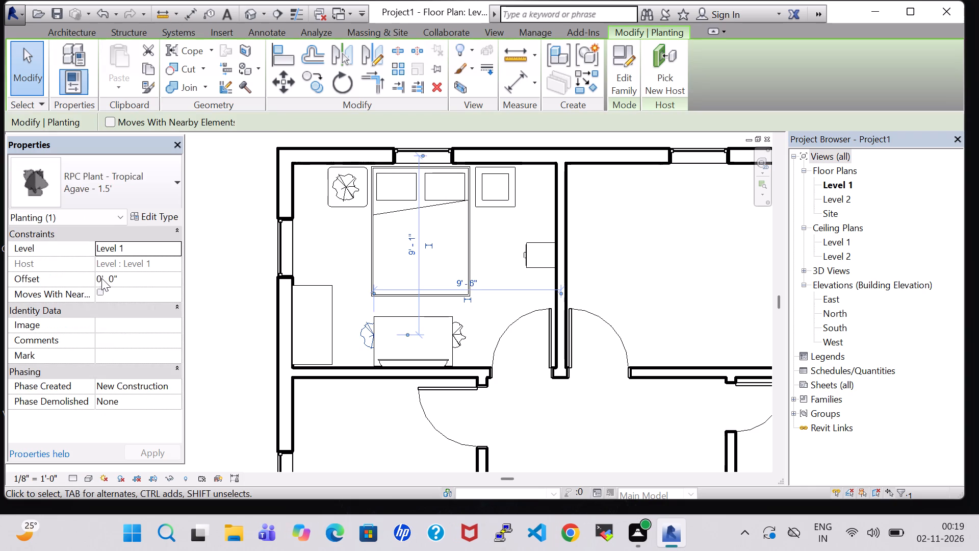
{"action": "double_click", "coordinate": [102, 279]}
{"action": "key", "text": "BackSpace"}
{"action": "key", "text": "2"}
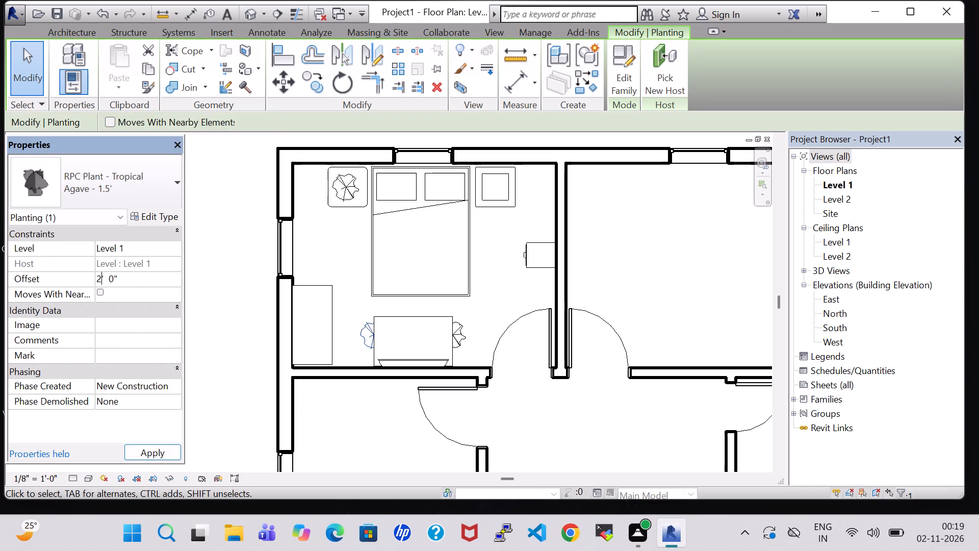
{"action": "left_click", "coordinate": [150, 452]}
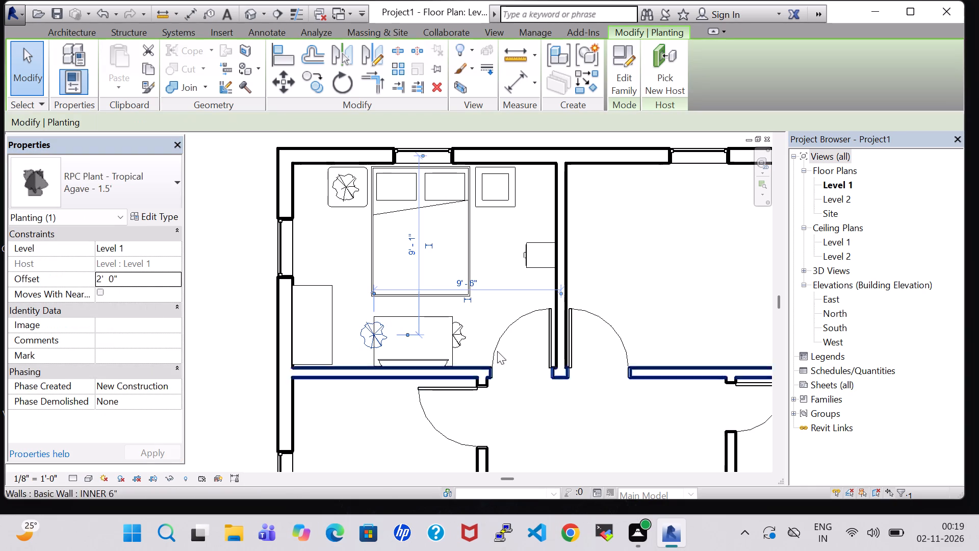
{"action": "left_click", "coordinate": [484, 317]}
{"action": "left_click", "coordinate": [462, 322]}
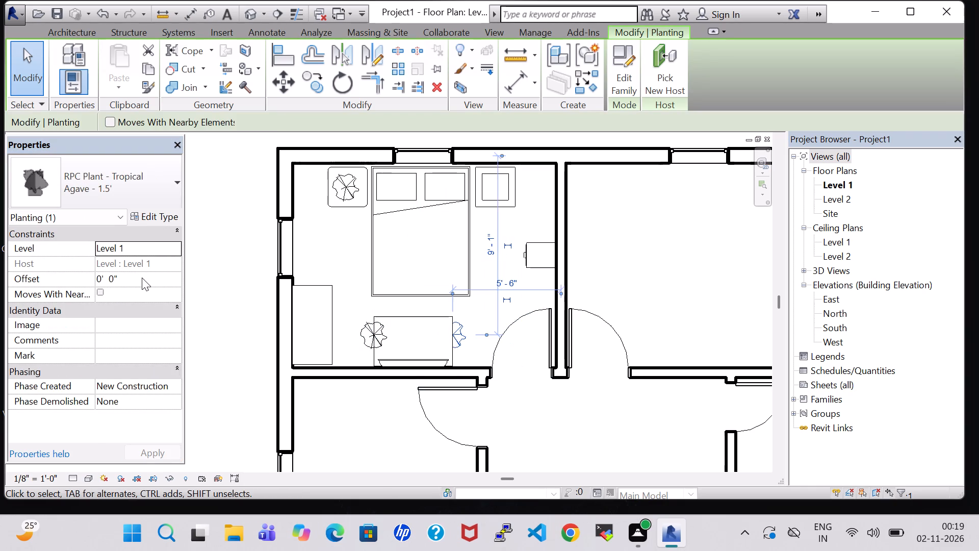
{"action": "double_click", "coordinate": [105, 279]}
{"action": "left_click", "coordinate": [100, 279]}
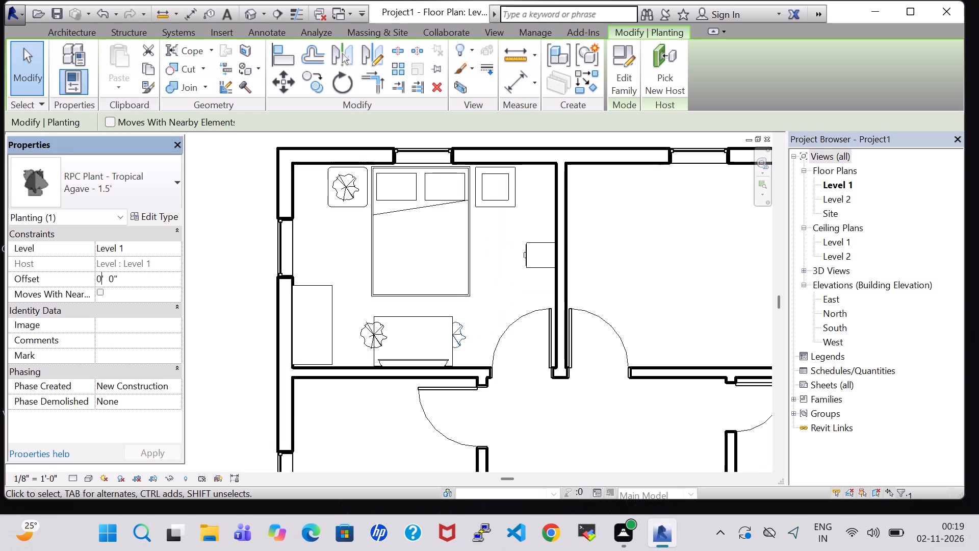
{"action": "key", "text": "BackSpace"}
{"action": "key", "text": "2"}
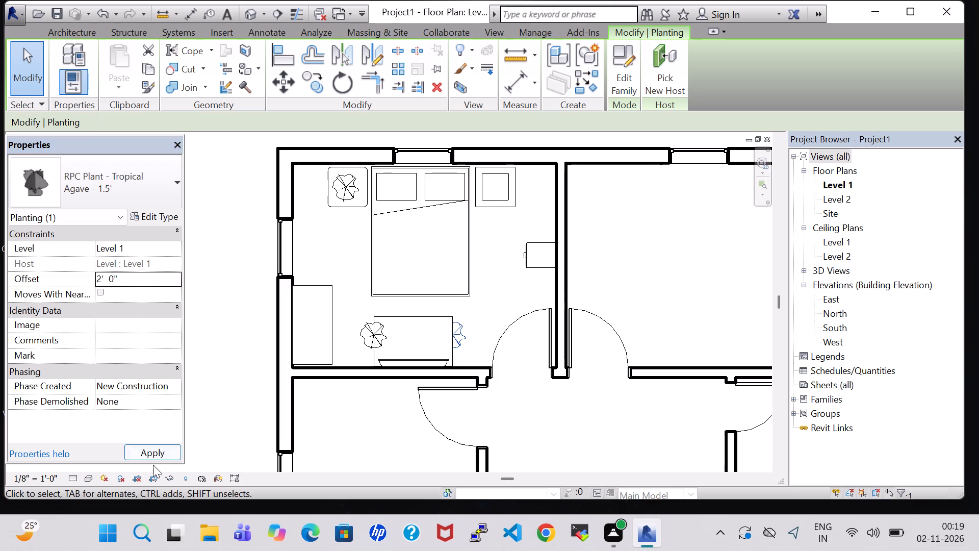
{"action": "left_click", "coordinate": [143, 448]}
Nudge the two agave plants inward, two increments each, toward the middle of the TV table.
{"action": "left_click", "coordinate": [374, 325]}
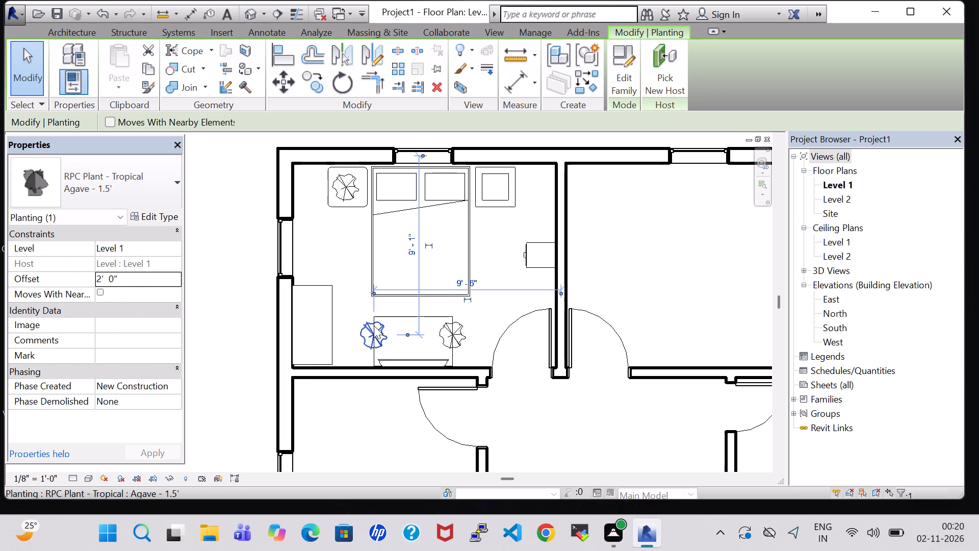
{"action": "key", "text": "Right"}
{"action": "key", "text": "Right"}
{"action": "left_click", "coordinate": [484, 329]}
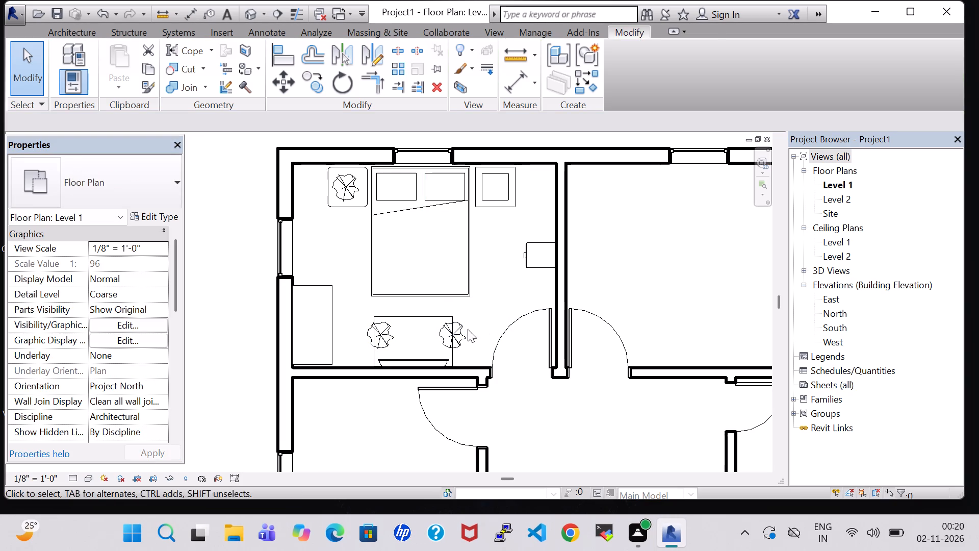
{"action": "left_click", "coordinate": [443, 332]}
{"action": "key", "text": "Left"}
{"action": "key", "text": "Left"}
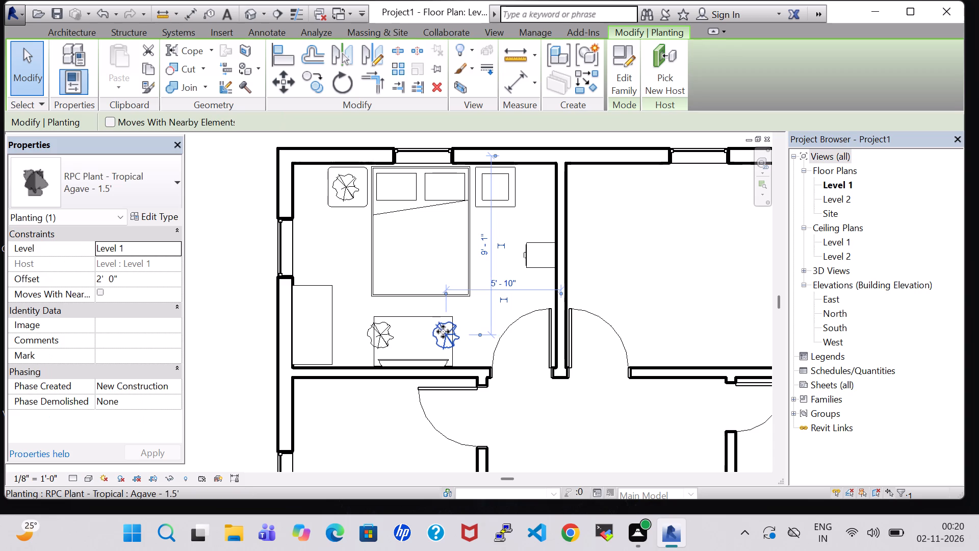
{"action": "left_click", "coordinate": [653, 295]}
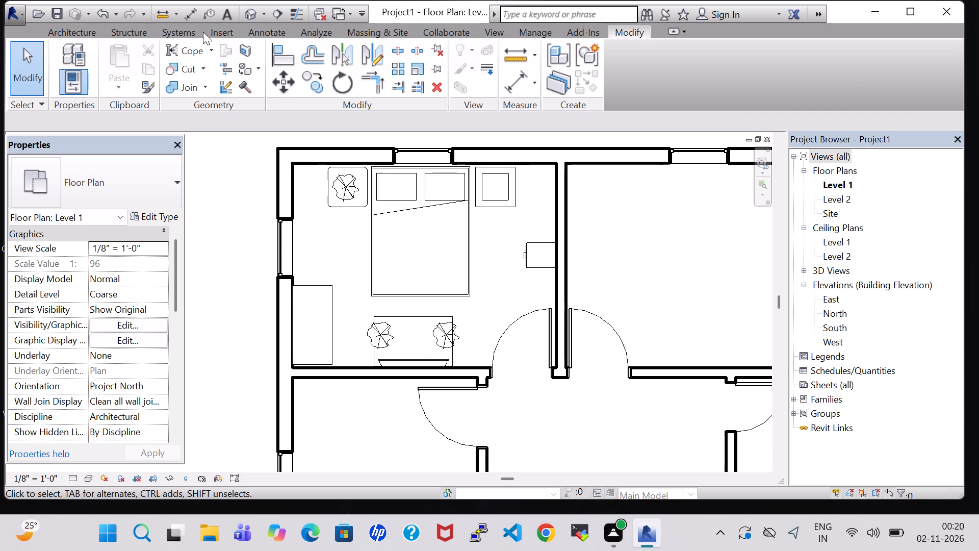
Open the default 3D view and examine the furniture in the northwest bedroom from above.
{"action": "left_click", "coordinate": [257, 15]}
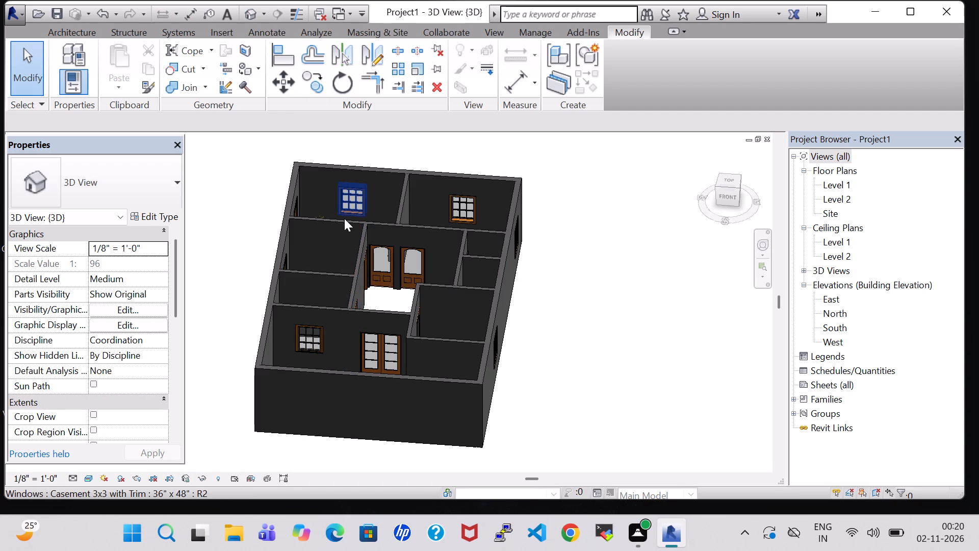
{"action": "scroll", "coordinate": [344, 218], "scroll_direction": "up", "scroll_amount": 3}
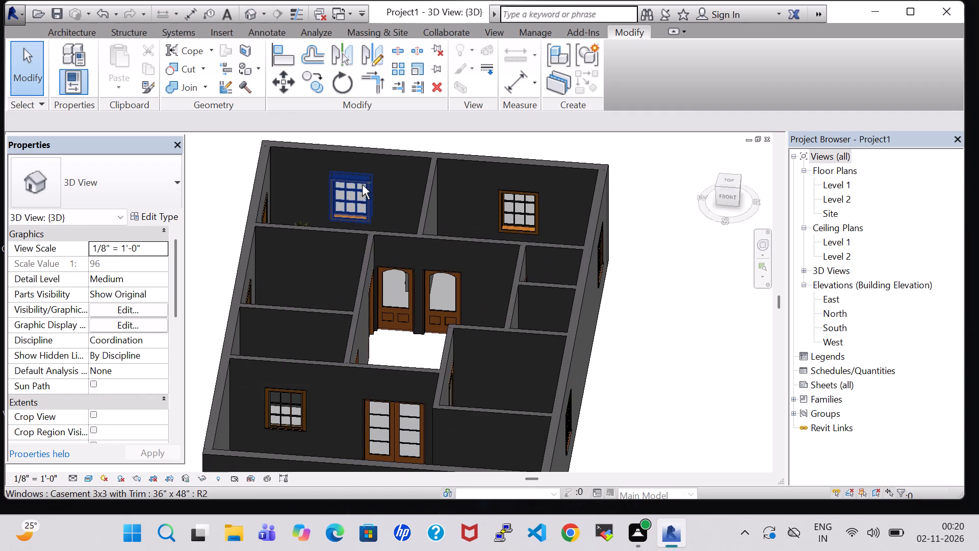
{"action": "middle_click_drag", "start_coordinate": [362, 185], "coordinate": [370, 294], "text": "shift"}
{"action": "scroll", "coordinate": [362, 185], "scroll_direction": "up", "scroll_amount": 1, "text": "shift"}
{"action": "scroll", "coordinate": [370, 294], "scroll_direction": "up", "scroll_amount": 4}
{"action": "middle_click", "coordinate": [362, 191]}
{"action": "middle_click_drag", "start_coordinate": [362, 191], "coordinate": [375, 237], "text": "shift"}
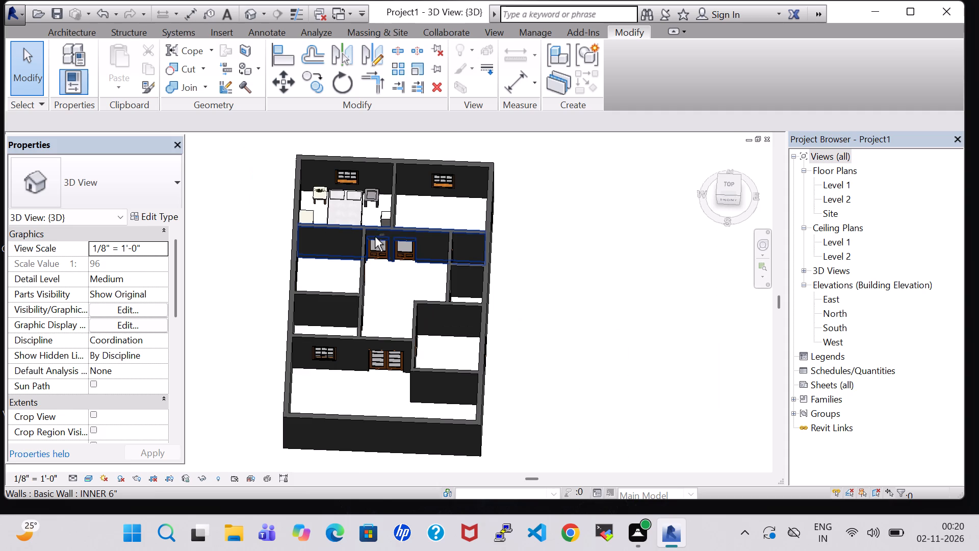
{"action": "scroll", "coordinate": [342, 185], "scroll_direction": "up", "scroll_amount": 1}
{"action": "middle_click_drag", "start_coordinate": [342, 185], "coordinate": [340, 327], "text": "shift"}
{"action": "scroll", "coordinate": [338, 245], "scroll_direction": "up", "scroll_amount": 6}
{"action": "middle_click_drag", "start_coordinate": [330, 171], "coordinate": [325, 170]}
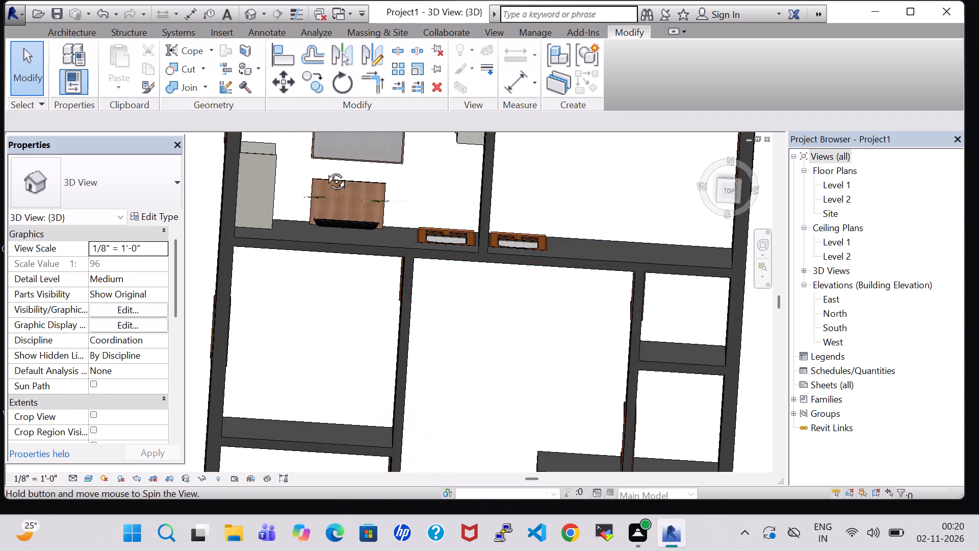
{"action": "middle_click_drag", "start_coordinate": [325, 170], "coordinate": [272, 138]}
{"action": "middle_click_drag", "start_coordinate": [417, 263], "coordinate": [358, 220]}
{"action": "middle_click_drag", "start_coordinate": [356, 210], "coordinate": [342, 152], "text": "shift"}
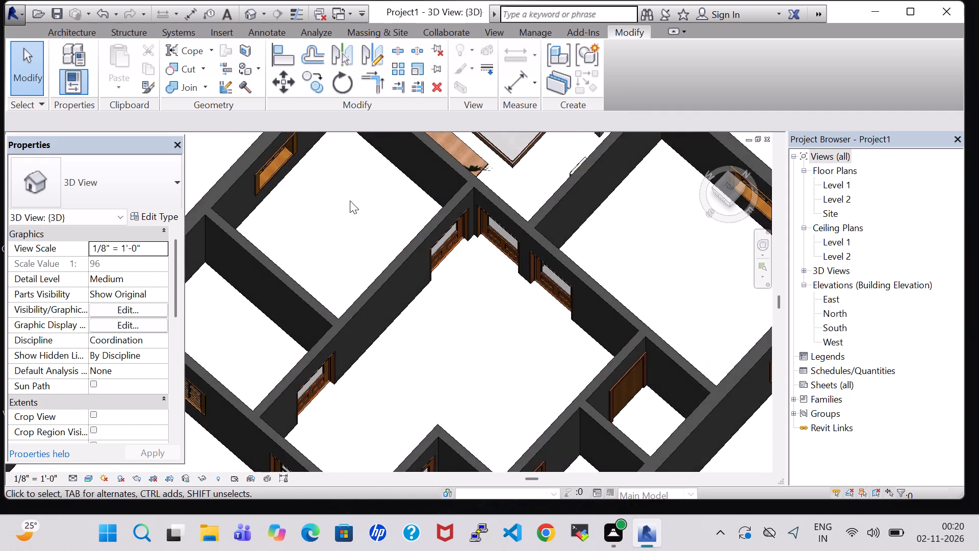
{"action": "middle_click_drag", "start_coordinate": [350, 201], "coordinate": [350, 417]}
{"action": "scroll", "coordinate": [350, 201], "scroll_direction": "up", "scroll_amount": 1}
Set both the Dresser Material and the Drawer Material of the bedroom's 48" x 72" x 24" dresser type to Wood - Teak.
{"action": "left_click", "coordinate": [421, 262]}
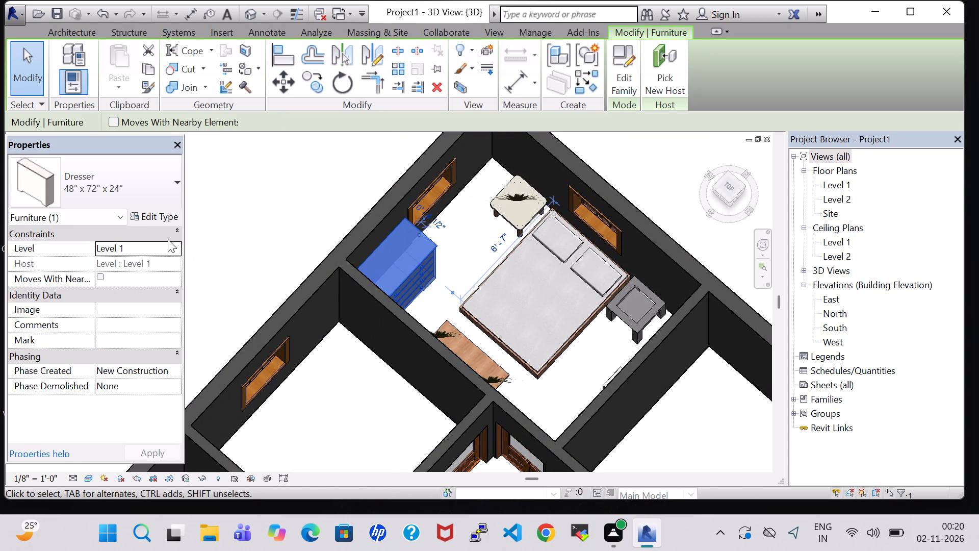
{"action": "left_click", "coordinate": [157, 212]}
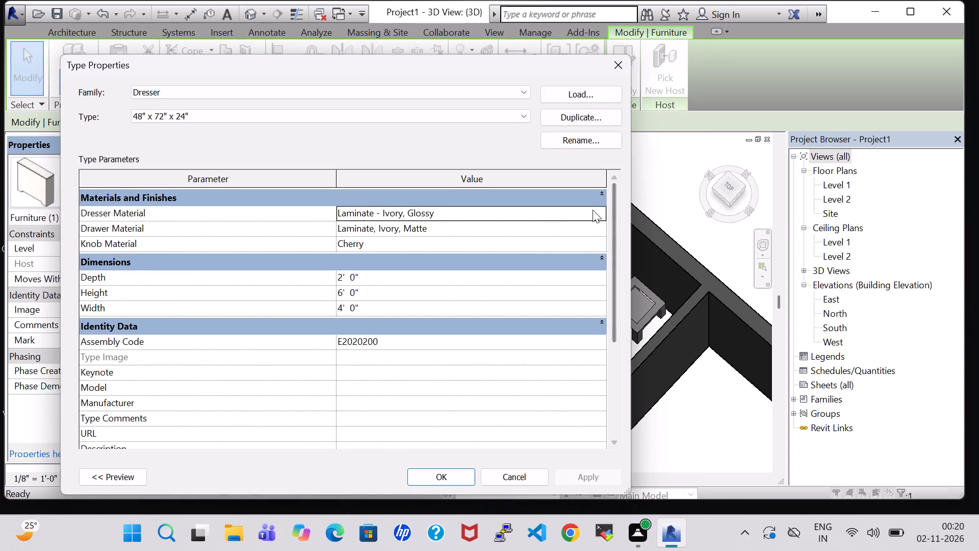
{"action": "left_click", "coordinate": [600, 210]}
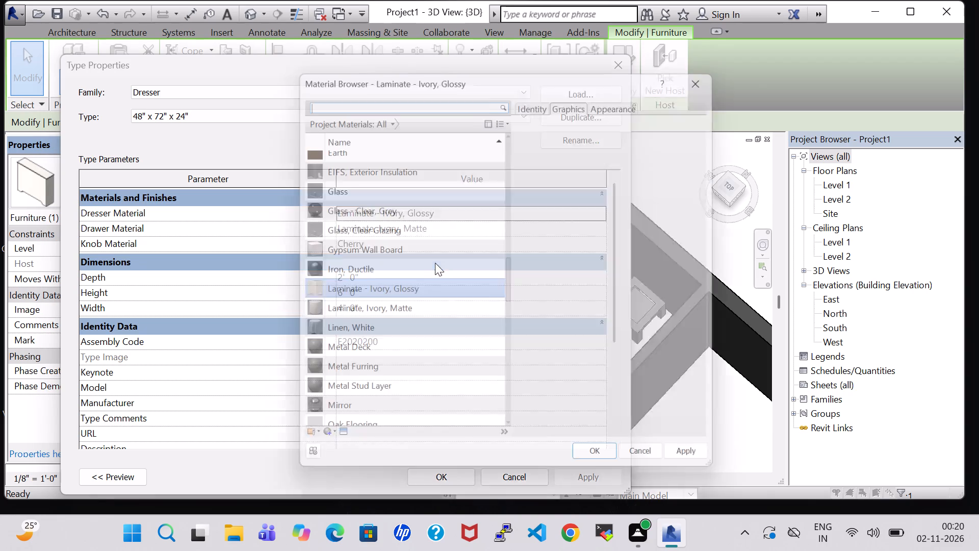
{"action": "left_click_drag", "start_coordinate": [508, 282], "coordinate": [506, 407]}
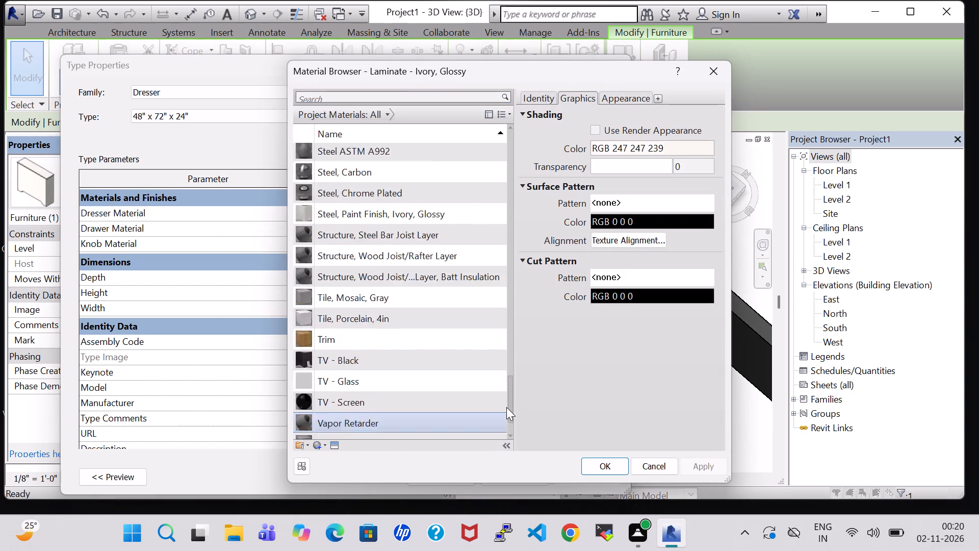
{"action": "left_click_drag", "start_coordinate": [506, 407], "coordinate": [507, 427]}
{"action": "left_click", "coordinate": [507, 427]}
{"action": "left_click", "coordinate": [415, 425]}
{"action": "left_click", "coordinate": [603, 465]}
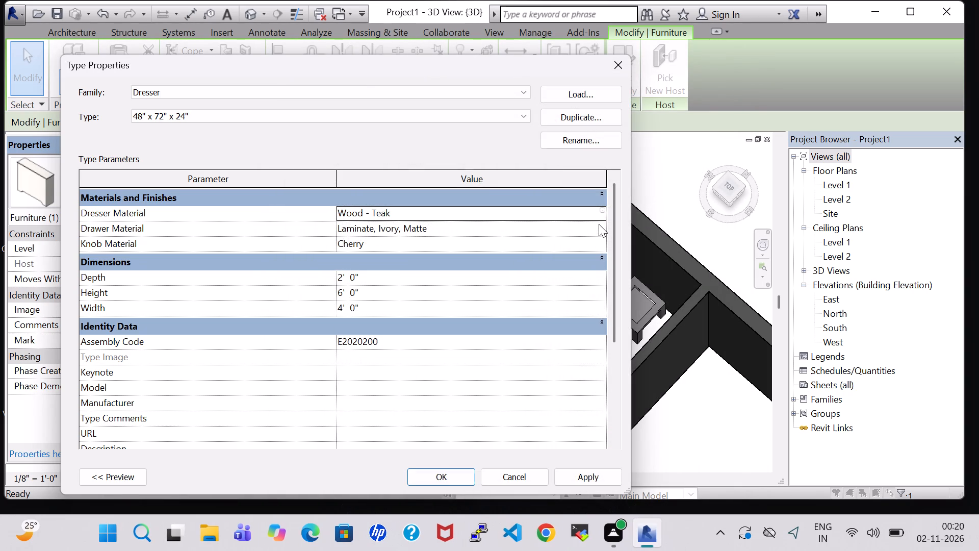
{"action": "double_click", "coordinate": [599, 224]}
{"action": "left_click", "coordinate": [602, 224]}
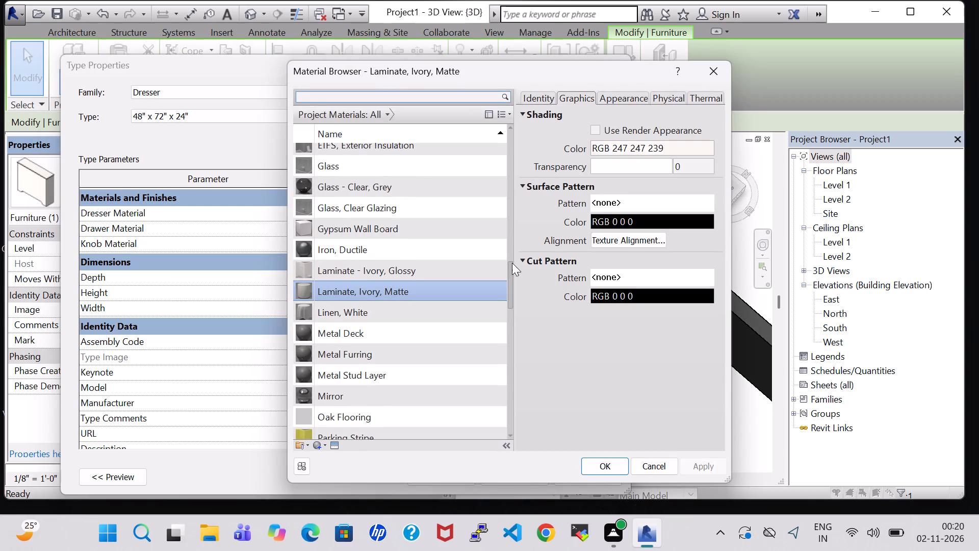
{"action": "left_click_drag", "start_coordinate": [510, 263], "coordinate": [509, 394]}
{"action": "left_click", "coordinate": [396, 436]}
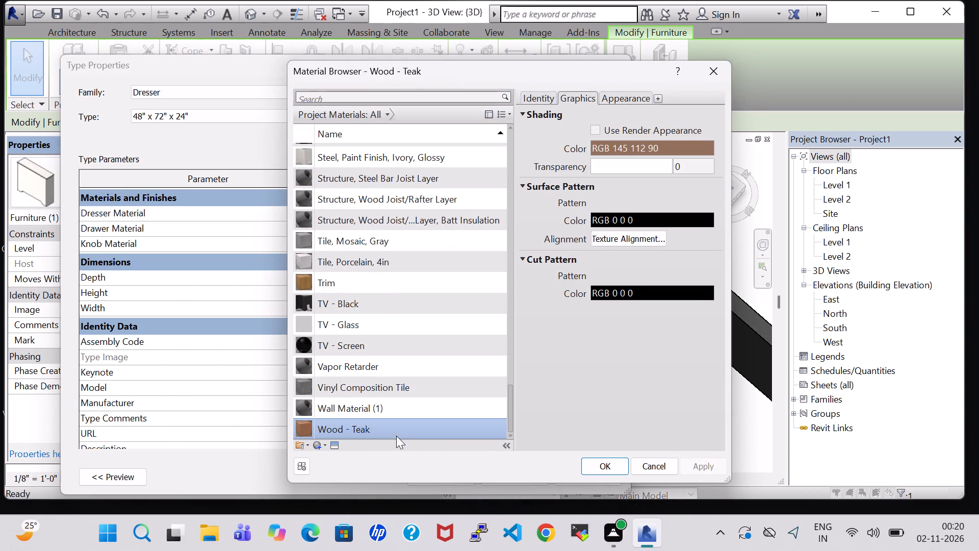
{"action": "left_click", "coordinate": [619, 464]}
{"action": "left_click", "coordinate": [439, 474]}
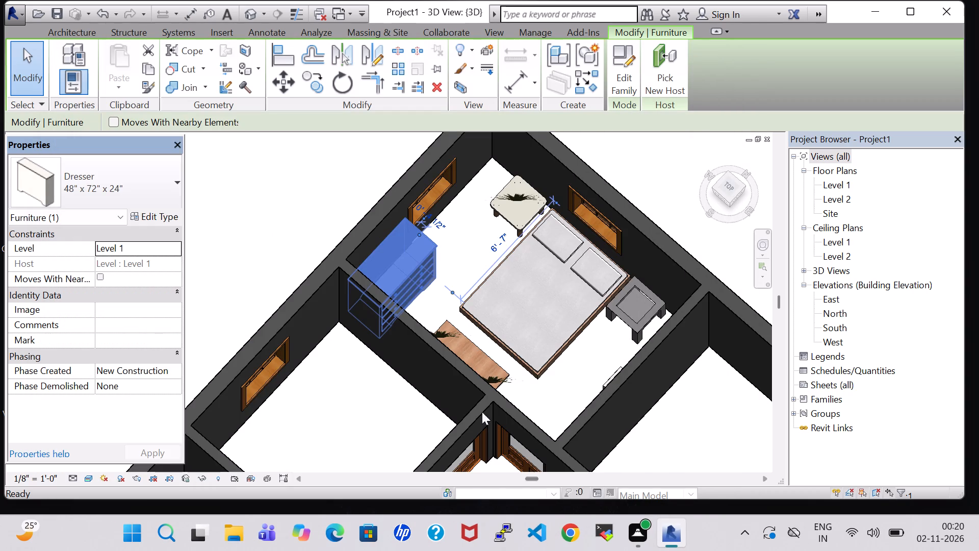
{"action": "left_click", "coordinate": [457, 241]}
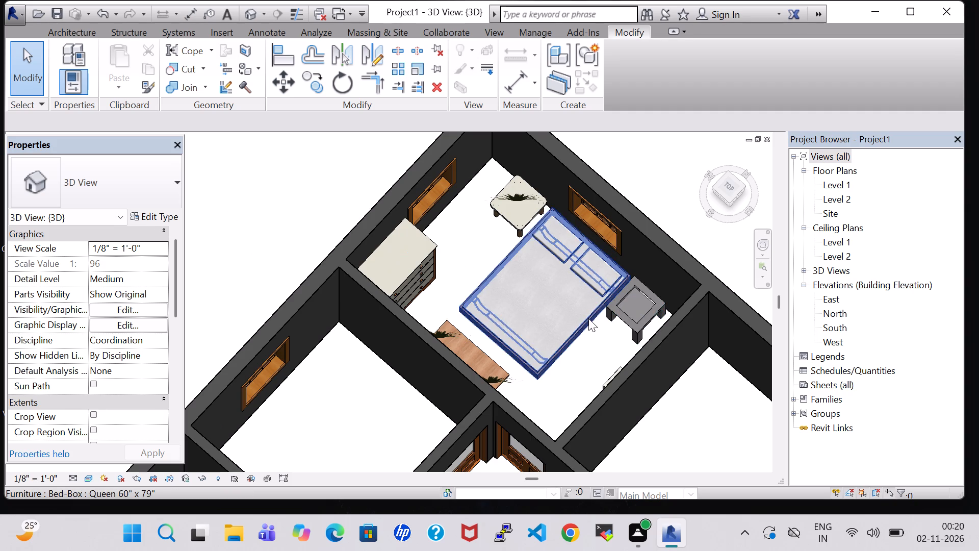
Set the Mattress Material of the queen bed's type to Softwood, Lumber.
{"action": "left_click", "coordinate": [561, 347]}
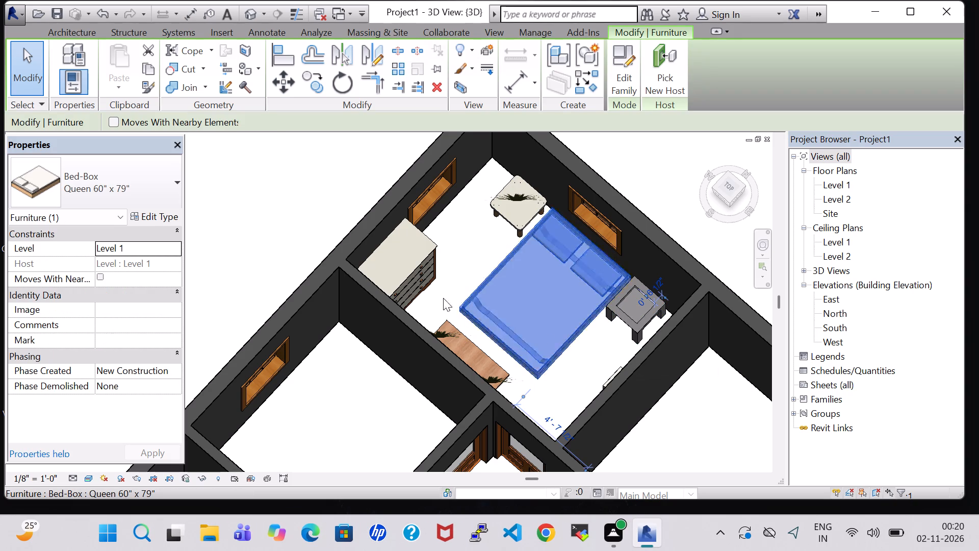
{"action": "left_click", "coordinate": [148, 219]}
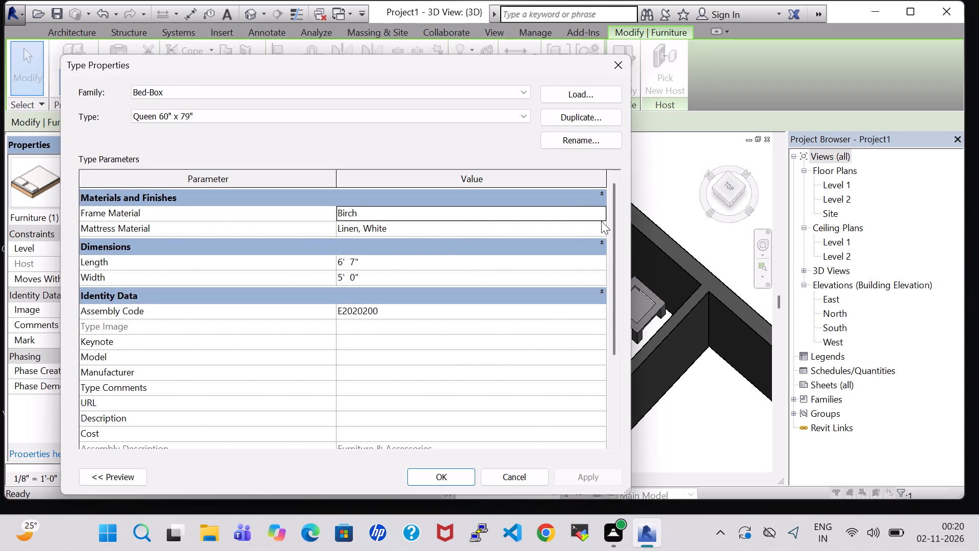
{"action": "left_click", "coordinate": [601, 225]}
{"action": "scroll", "coordinate": [358, 292], "scroll_direction": "down", "scroll_amount": 5}
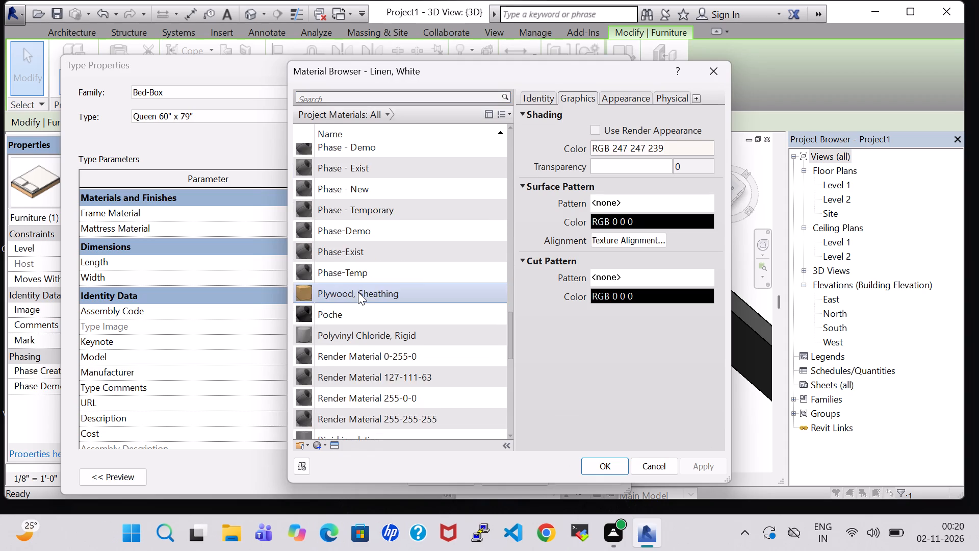
{"action": "scroll", "coordinate": [358, 292], "scroll_direction": "down", "scroll_amount": 3}
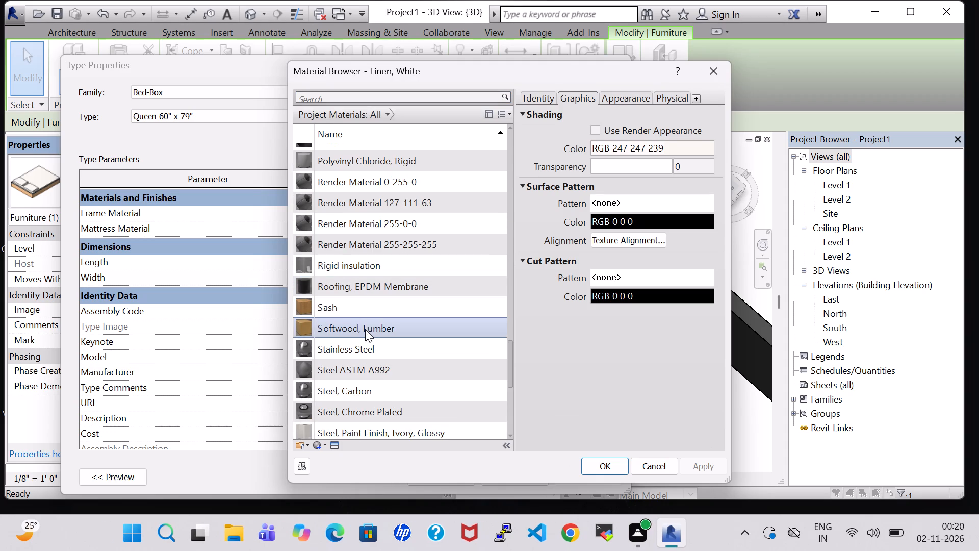
{"action": "left_click", "coordinate": [365, 329]}
{"action": "left_click", "coordinate": [609, 471]}
{"action": "left_click", "coordinate": [442, 470]}
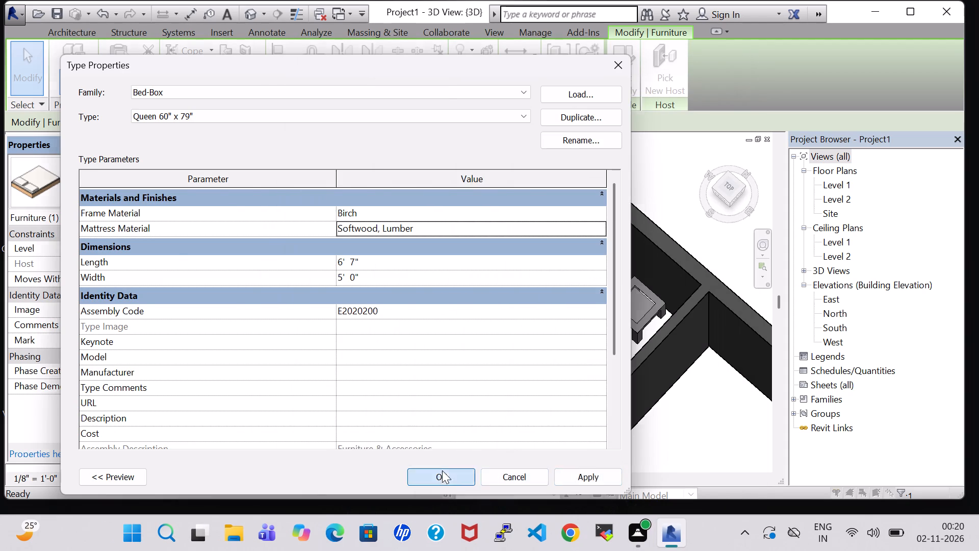
{"action": "left_click", "coordinate": [570, 388]}
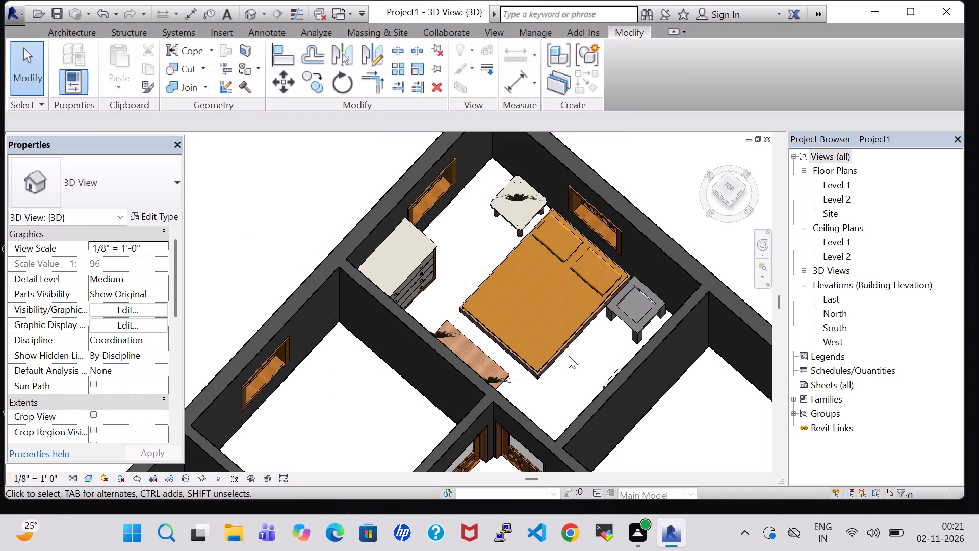
Examine the northwest bedroom's furniture and the adjoining rooms from several angles in the 3D view.
{"action": "middle_click_drag", "start_coordinate": [569, 356], "coordinate": [597, 356], "text": "shift"}
{"action": "middle_click_drag", "start_coordinate": [514, 318], "coordinate": [607, 321], "text": "shift"}
{"action": "scroll", "coordinate": [548, 318], "scroll_direction": "up", "scroll_amount": 1, "text": "shift"}
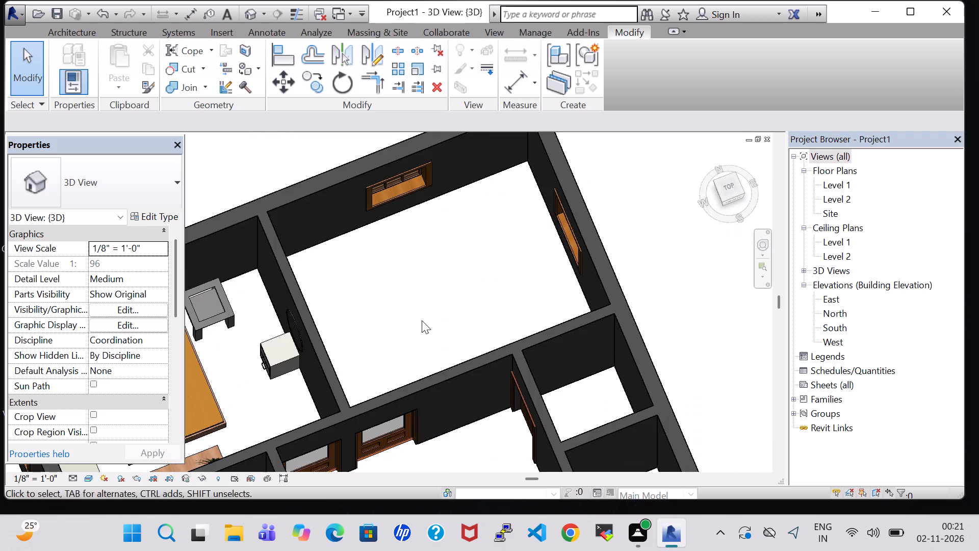
{"action": "scroll", "coordinate": [314, 339], "scroll_direction": "up", "scroll_amount": 8}
{"action": "middle_click_drag", "start_coordinate": [310, 339], "coordinate": [351, 305], "text": "shift"}
{"action": "middle_click_drag", "start_coordinate": [253, 415], "coordinate": [429, 291]}
{"action": "scroll", "coordinate": [253, 415], "scroll_direction": "up", "scroll_amount": 1}
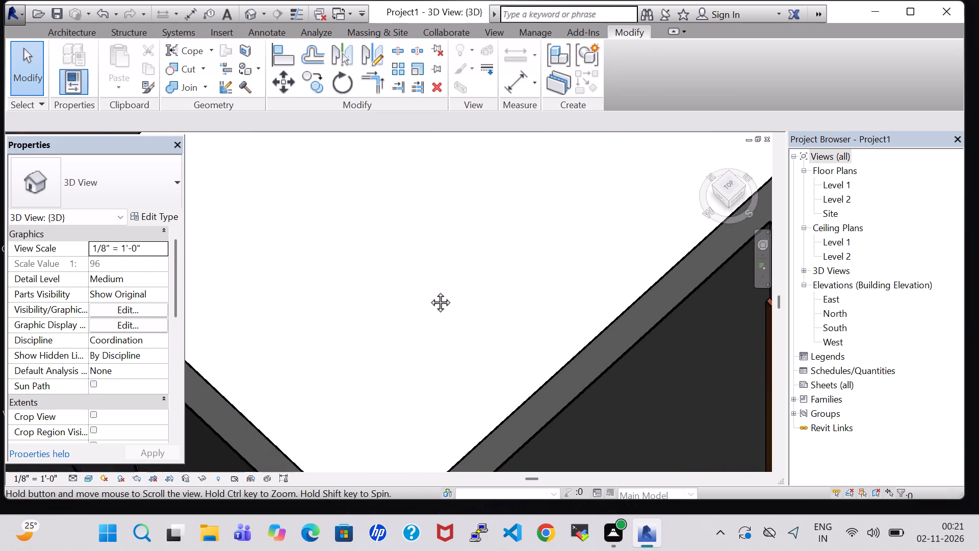
{"action": "middle_click_drag", "start_coordinate": [429, 291], "coordinate": [502, 246]}
{"action": "middle_click_drag", "start_coordinate": [438, 309], "coordinate": [568, 210]}
{"action": "scroll", "coordinate": [400, 311], "scroll_direction": "down", "scroll_amount": 2}
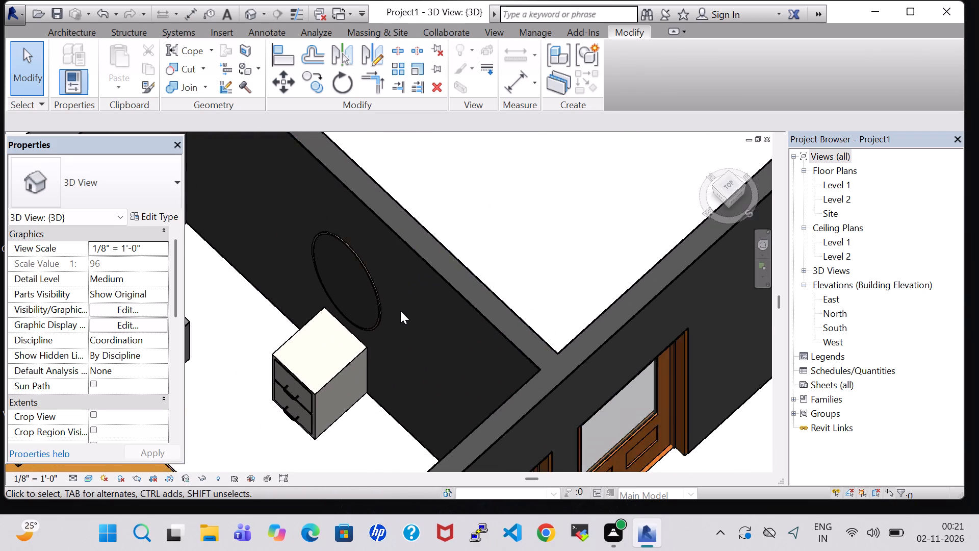
{"action": "scroll", "coordinate": [400, 311], "scroll_direction": "down", "scroll_amount": 3}
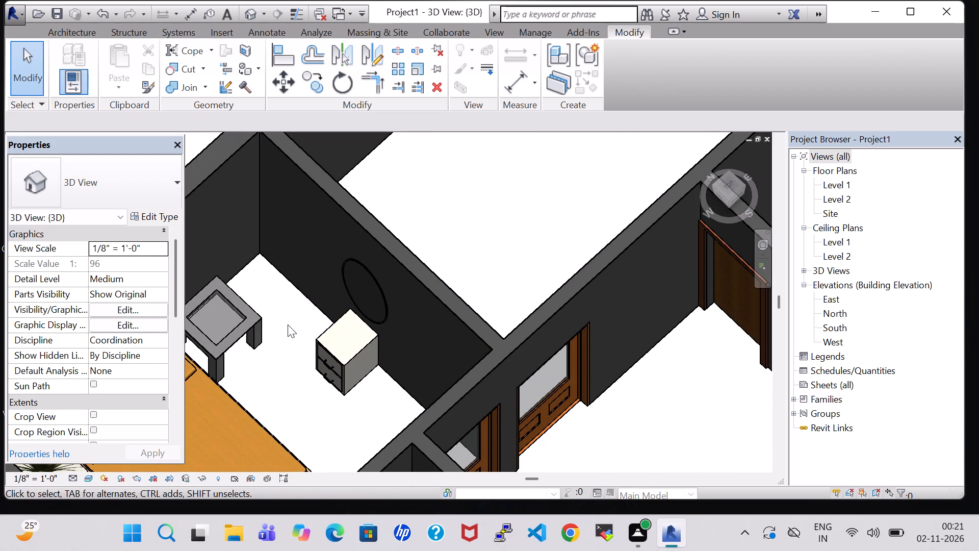
{"action": "scroll", "coordinate": [288, 324], "scroll_direction": "down", "scroll_amount": 3}
{"action": "middle_click_drag", "start_coordinate": [288, 324], "coordinate": [288, 334], "text": "shift"}
{"action": "middle_click_drag", "start_coordinate": [287, 335], "coordinate": [277, 348], "text": "shift"}
{"action": "middle_click_drag", "start_coordinate": [259, 355], "coordinate": [257, 355], "text": "shift"}
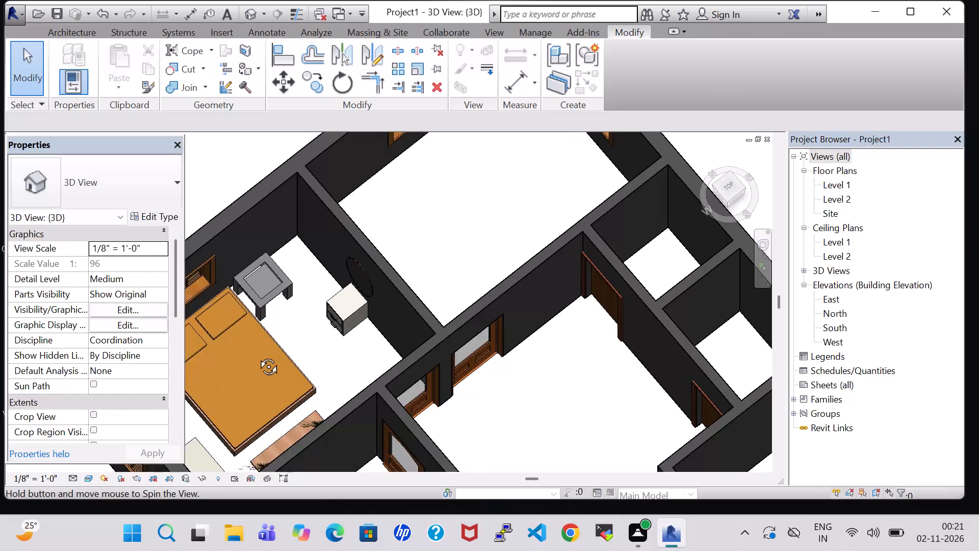
{"action": "middle_click_drag", "start_coordinate": [257, 355], "coordinate": [215, 357], "text": "shift"}
{"action": "middle_click_drag", "start_coordinate": [327, 239], "coordinate": [327, 286], "text": "shift"}
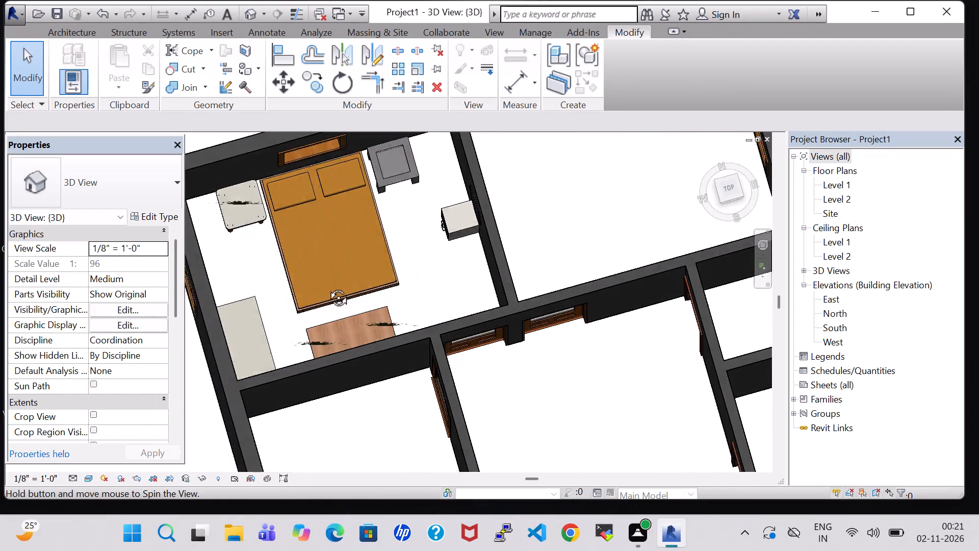
{"action": "middle_click_drag", "start_coordinate": [327, 286], "coordinate": [303, 322], "text": "shift"}
{"action": "middle_click_drag", "start_coordinate": [298, 322], "coordinate": [293, 299], "text": "shift"}
{"action": "middle_click_drag", "start_coordinate": [420, 248], "coordinate": [382, 220], "text": "shift"}
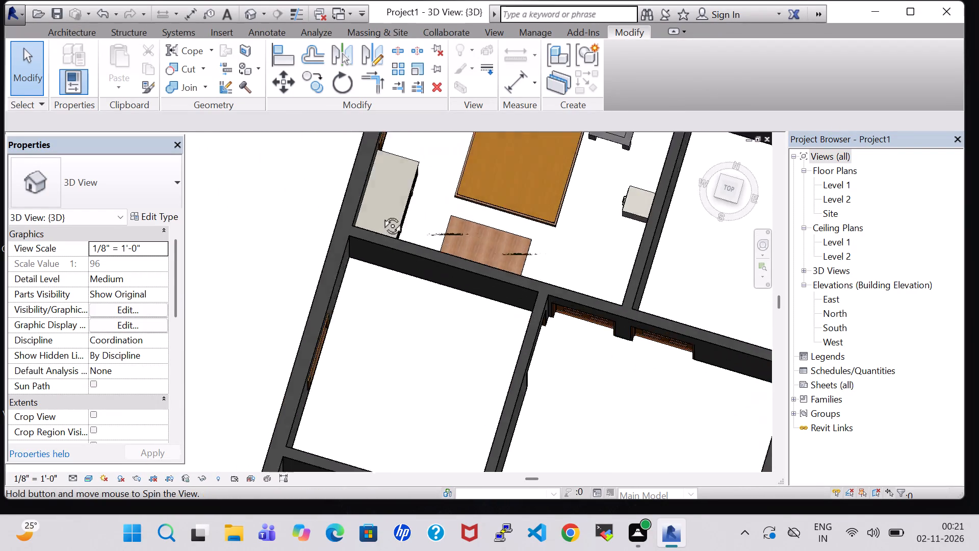
{"action": "middle_click", "coordinate": [378, 187], "text": "shift"}
{"action": "middle_click_drag", "start_coordinate": [498, 222], "coordinate": [315, 261]}
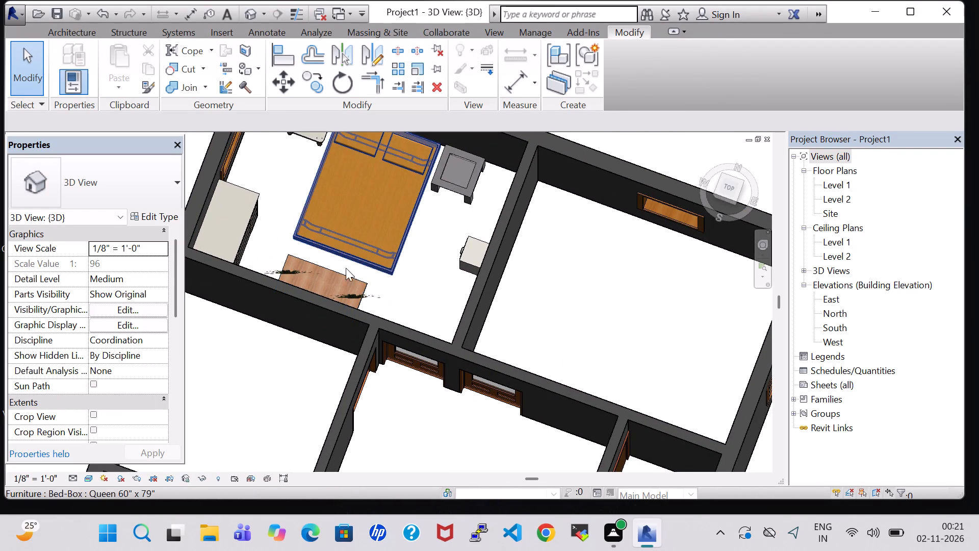
Set the Offset of the northwest bedroom's 42" flat screen TV to 3' 5".
{"action": "middle_click_drag", "start_coordinate": [375, 236], "coordinate": [377, 414], "text": "shift"}
{"action": "scroll", "coordinate": [382, 330], "scroll_direction": "up", "scroll_amount": 1, "text": "shift"}
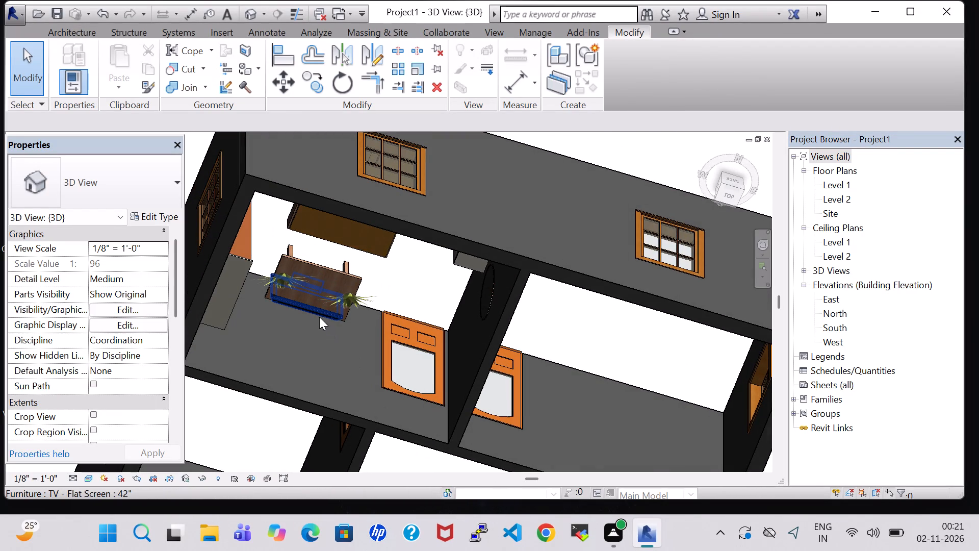
{"action": "left_click", "coordinate": [319, 315]}
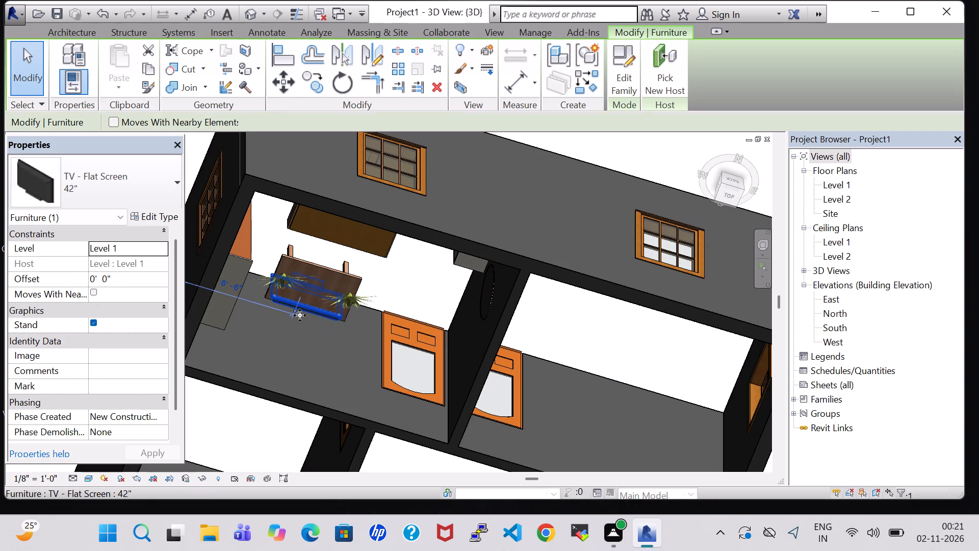
{"action": "double_click", "coordinate": [94, 280]}
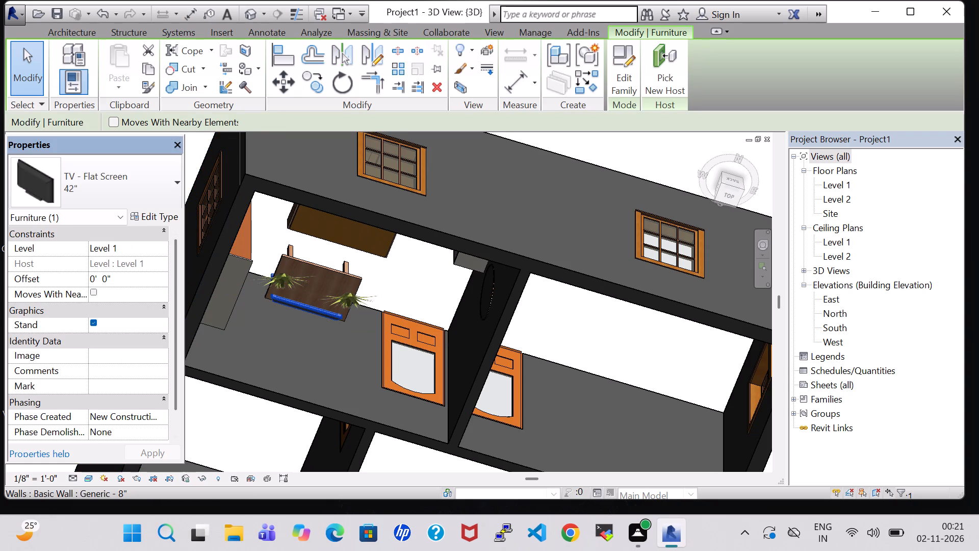
{"action": "key", "text": "BackSpace"}
{"action": "key", "text": "3"}
{"action": "key", "text": "Right"}
{"action": "key", "text": "Right"}
{"action": "key", "text": "Right"}
{"action": "key", "text": "Right"}
{"action": "key", "text": "BackSpace"}
{"action": "key", "text": "5"}
{"action": "key", "text": "Return"}
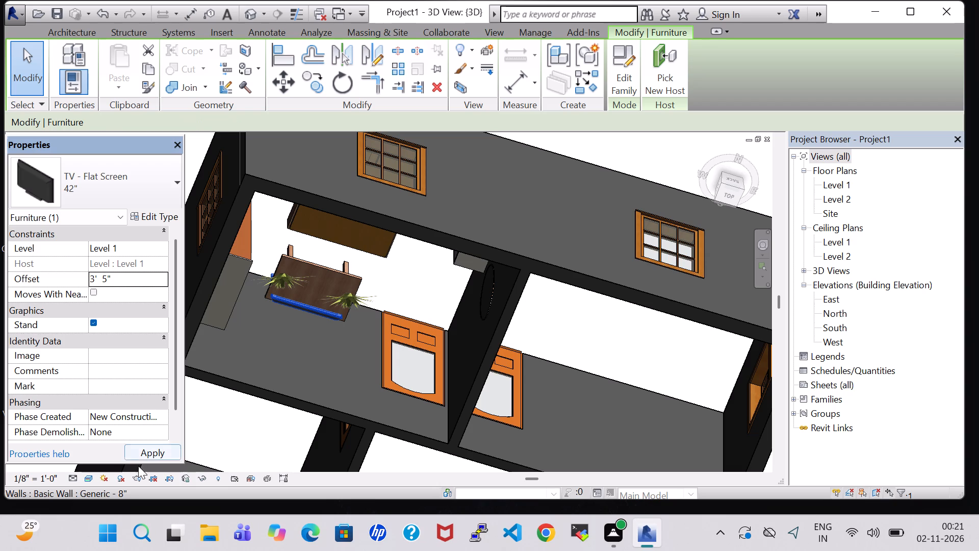
{"action": "left_click", "coordinate": [398, 264]}
Inspect the height and position of the northwest bedroom's TV relative to its table and plants in 3D.
{"action": "middle_click", "coordinate": [424, 299], "text": "shift"}
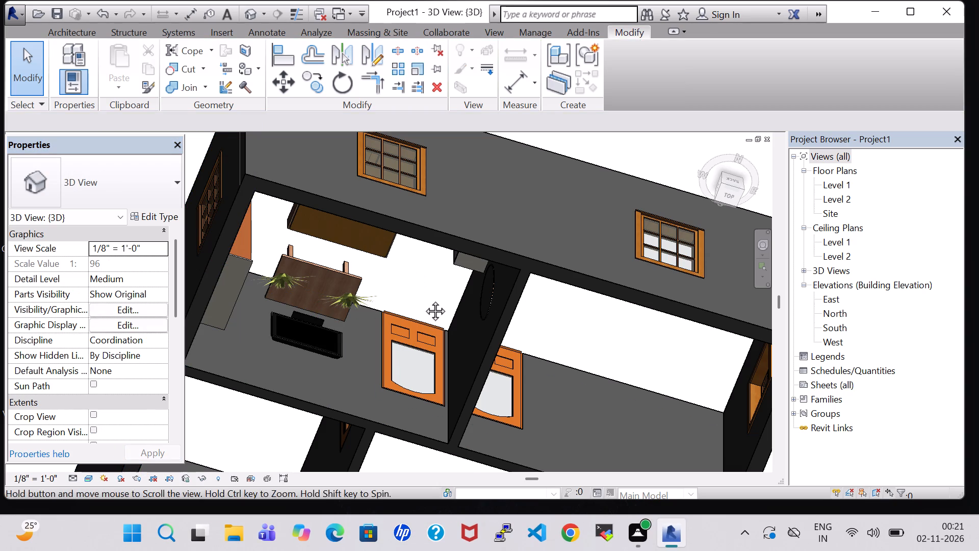
{"action": "middle_click_drag", "start_coordinate": [415, 354], "coordinate": [415, 342], "text": "shift"}
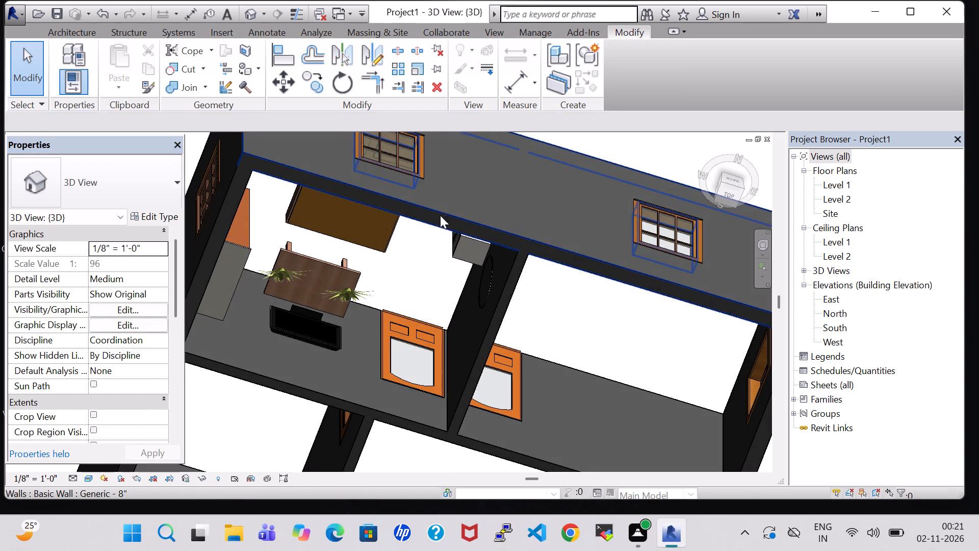
{"action": "scroll", "coordinate": [420, 308], "scroll_direction": "down", "scroll_amount": 2}
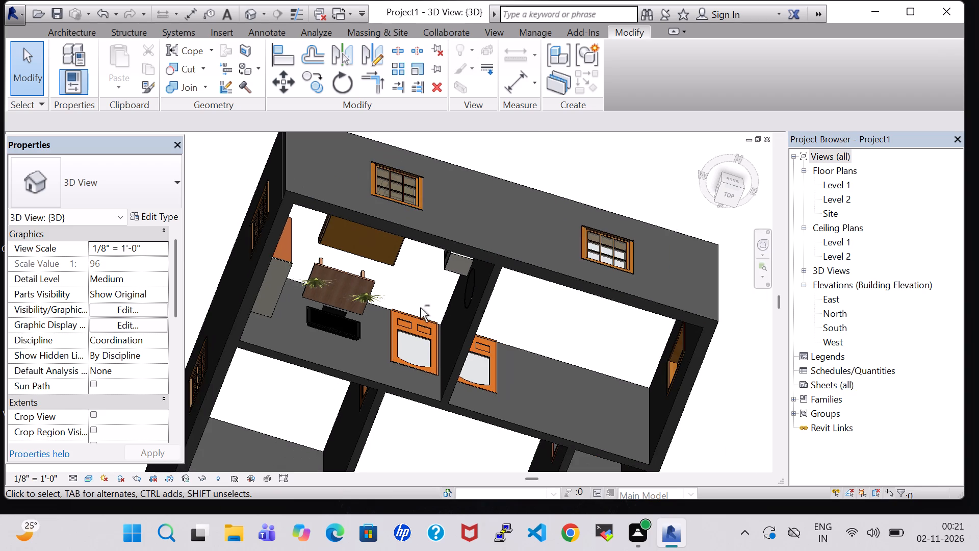
{"action": "middle_click_drag", "start_coordinate": [420, 308], "coordinate": [425, 235], "text": "shift"}
{"action": "scroll", "coordinate": [395, 240], "scroll_direction": "up", "scroll_amount": 4}
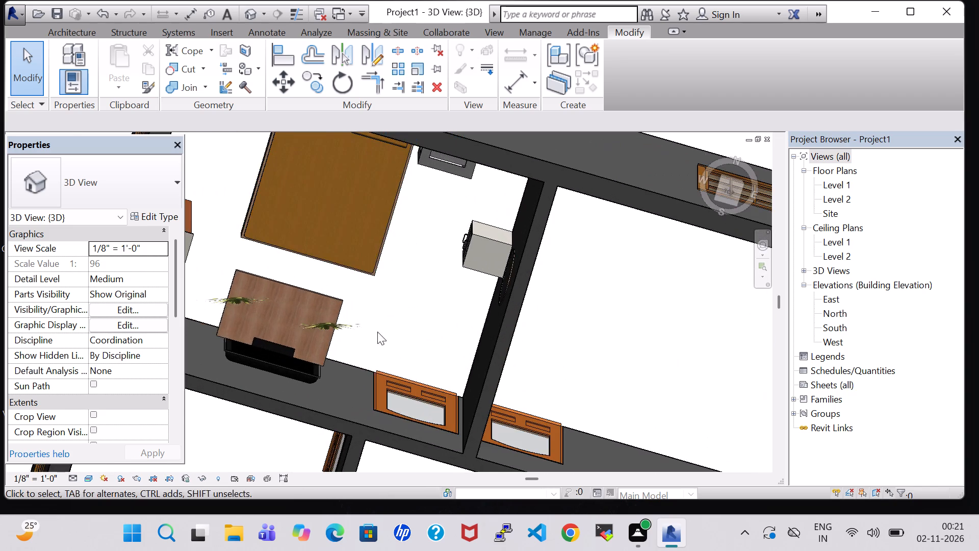
{"action": "middle_click_drag", "start_coordinate": [373, 356], "coordinate": [393, 281], "text": "shift"}
{"action": "scroll", "coordinate": [360, 242], "scroll_direction": "down", "scroll_amount": 3}
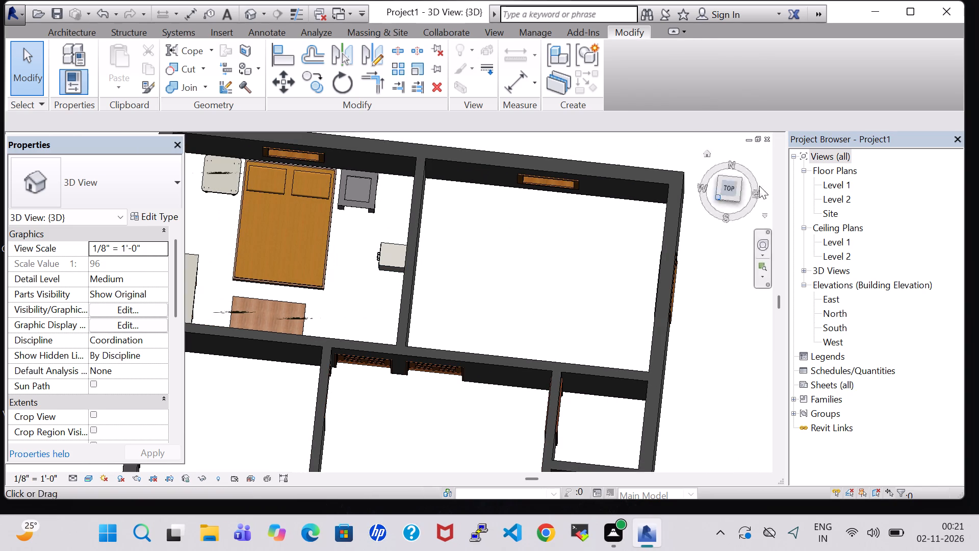
In the Level 1 floor plan, place a matching 60" x 79" queen bed under the northeast bedroom's north window, about 4'-8" from the east wall.
{"action": "double_click", "coordinate": [837, 182]}
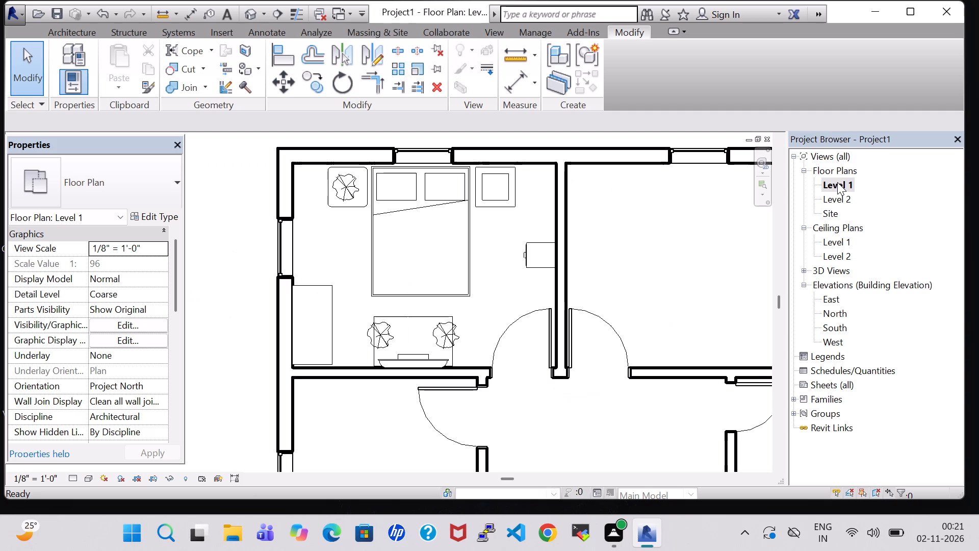
{"action": "left_click", "coordinate": [470, 237]}
{"action": "right_click", "coordinate": [470, 237]}
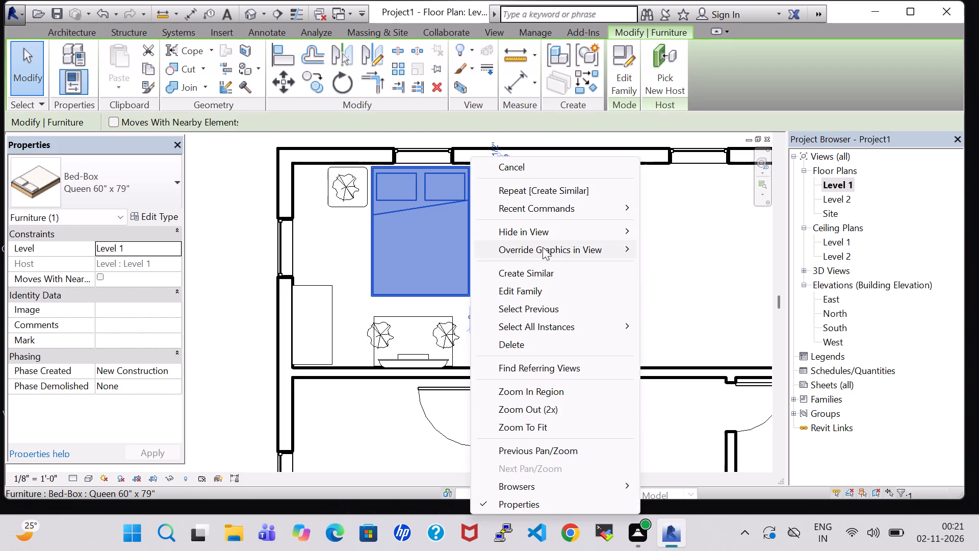
{"action": "left_click", "coordinate": [585, 268]}
{"action": "middle_click_drag", "start_coordinate": [674, 263], "coordinate": [608, 271]}
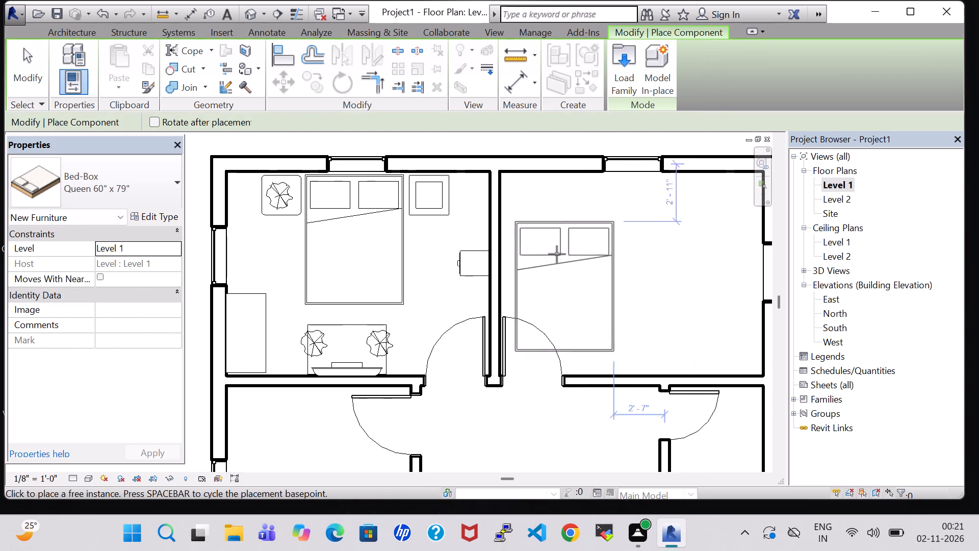
{"action": "left_click", "coordinate": [607, 231]}
{"action": "key", "text": "Escape"}
{"action": "key", "text": "Escape"}
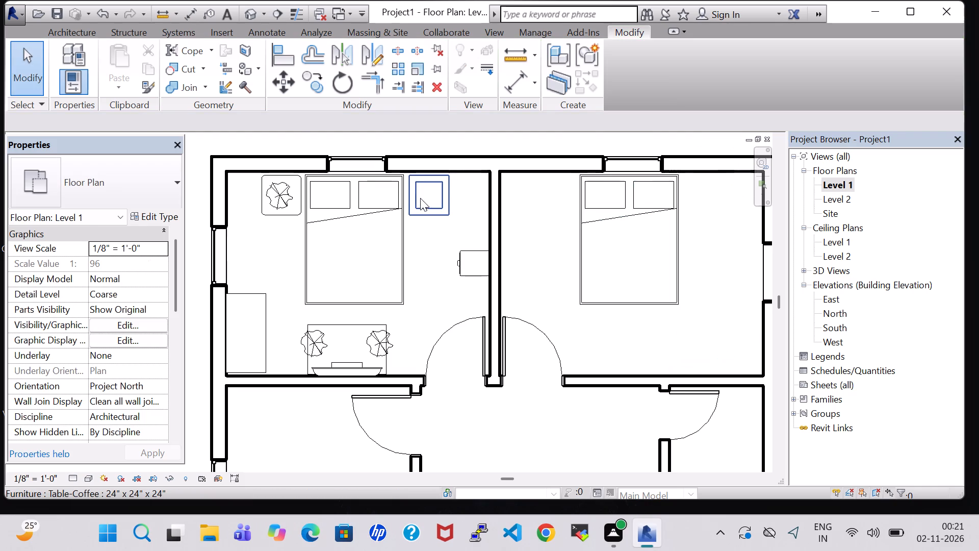
Place a 24" x 24" x 24" coffee table west of the northeast bedroom's bed and nudge it two increments north.
{"action": "right_click", "coordinate": [426, 196]}
{"action": "left_click", "coordinate": [534, 275]}
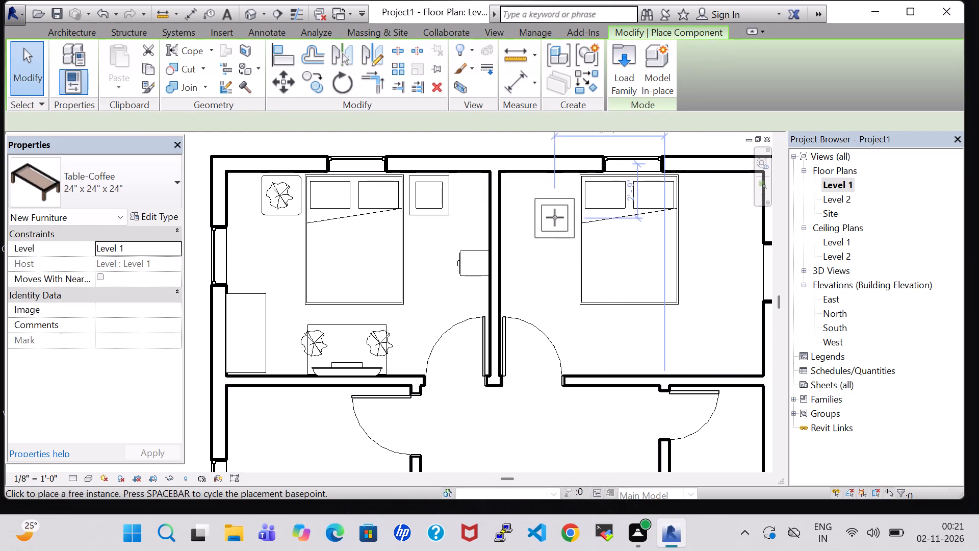
{"action": "left_click", "coordinate": [554, 202]}
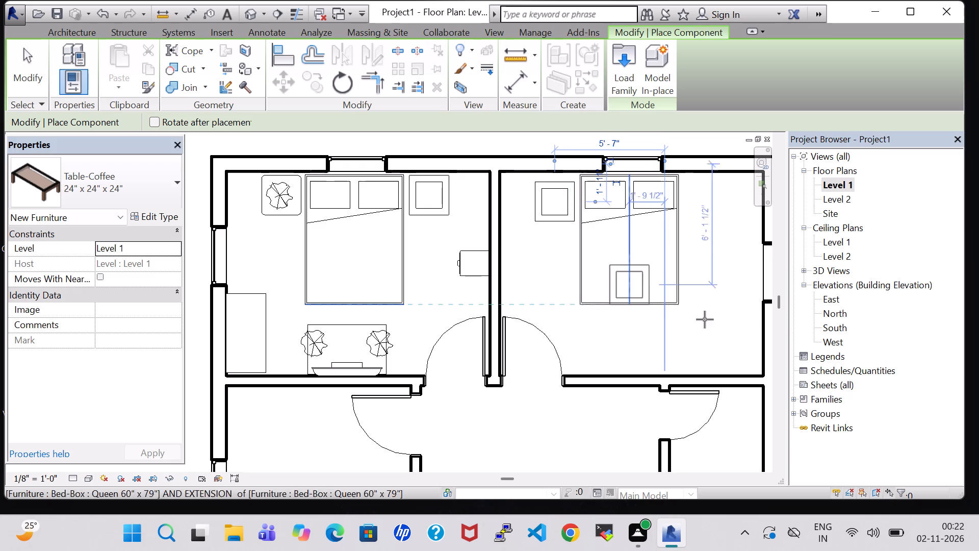
{"action": "key", "text": "Escape"}
{"action": "key", "text": "Escape"}
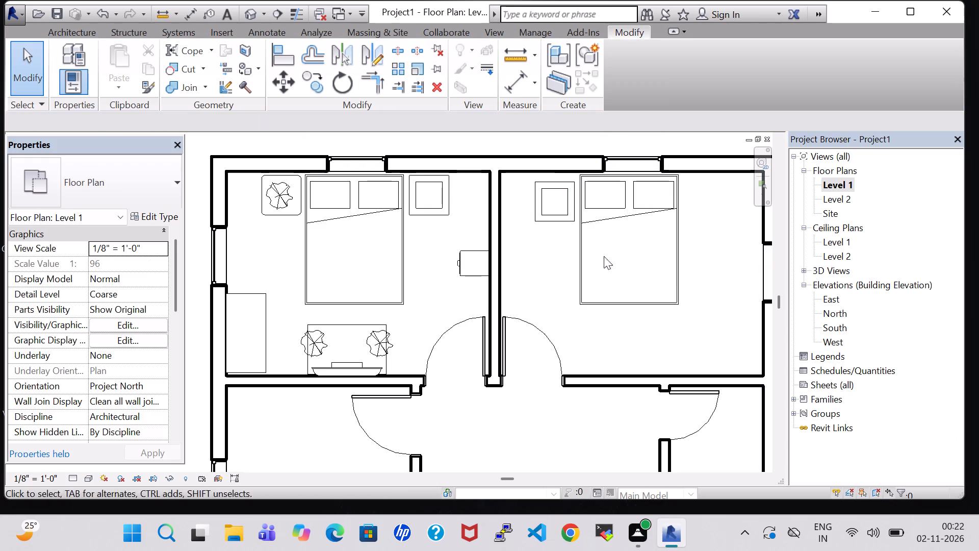
{"action": "left_click", "coordinate": [566, 214]}
{"action": "key", "text": "Up"}
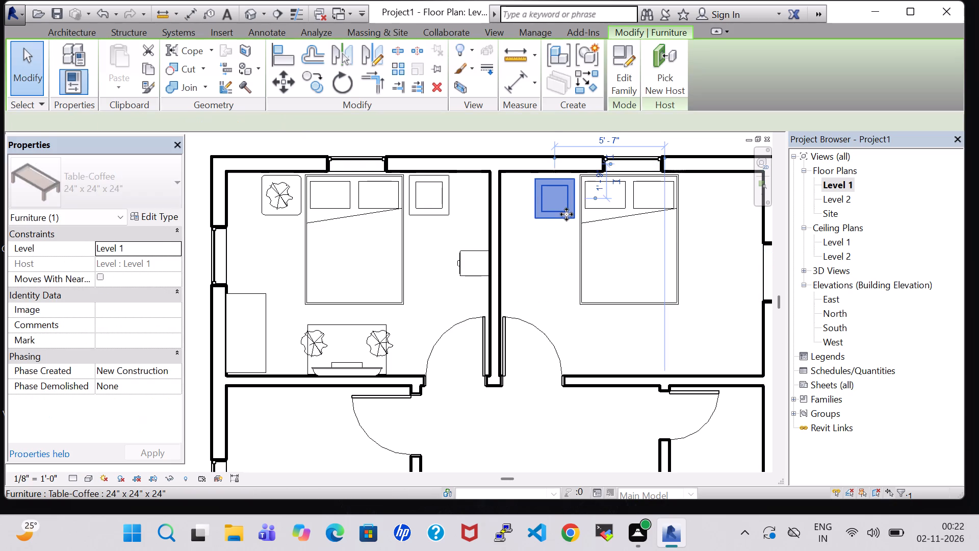
{"action": "key", "text": "Up"}
{"action": "left_click", "coordinate": [557, 242]}
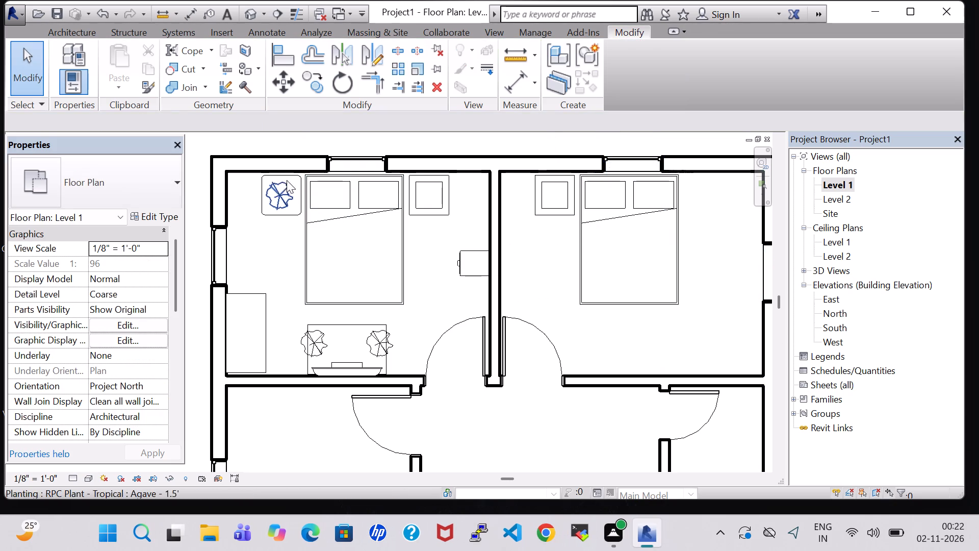
Place a 24" x 24" end table against the north wall, east of the northeast bedroom's bed.
{"action": "left_click", "coordinate": [260, 198]}
{"action": "right_click", "coordinate": [260, 198]}
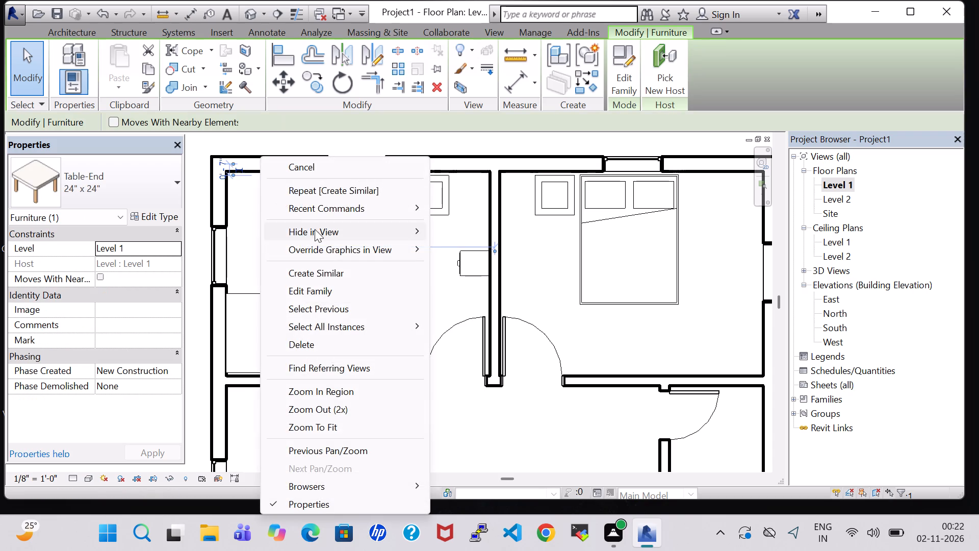
{"action": "left_click", "coordinate": [341, 272]}
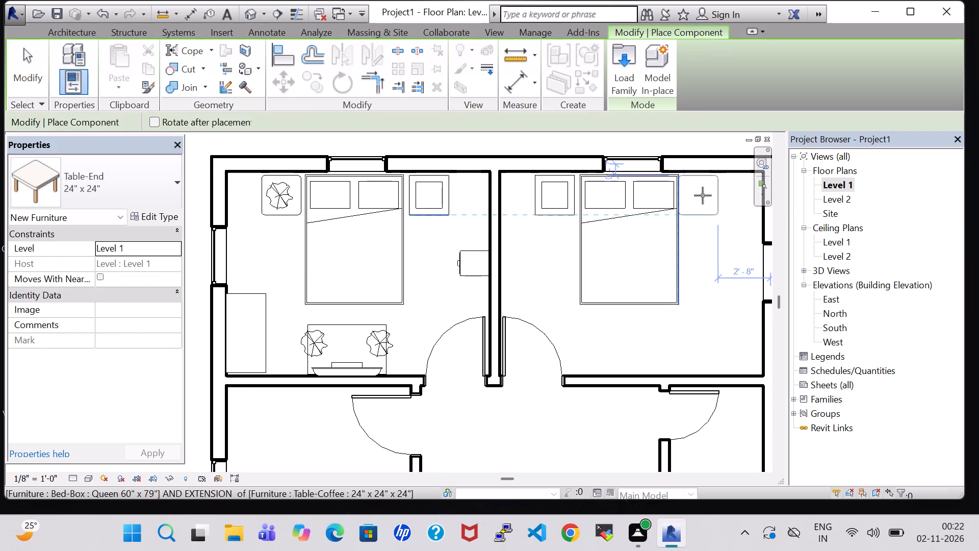
{"action": "scroll", "coordinate": [708, 199], "scroll_direction": "up", "scroll_amount": 7}
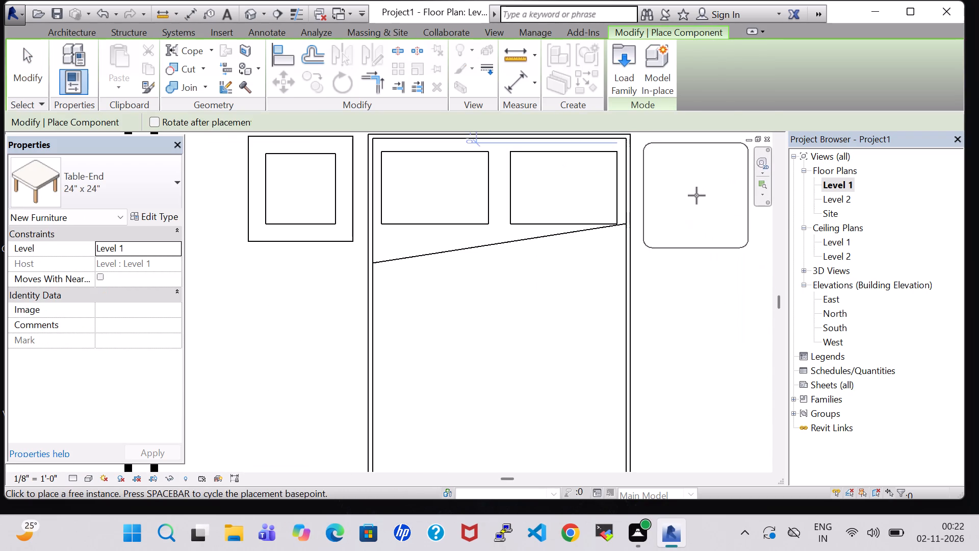
{"action": "left_click", "coordinate": [695, 189]}
{"action": "key", "text": "Escape"}
{"action": "key", "text": "Escape"}
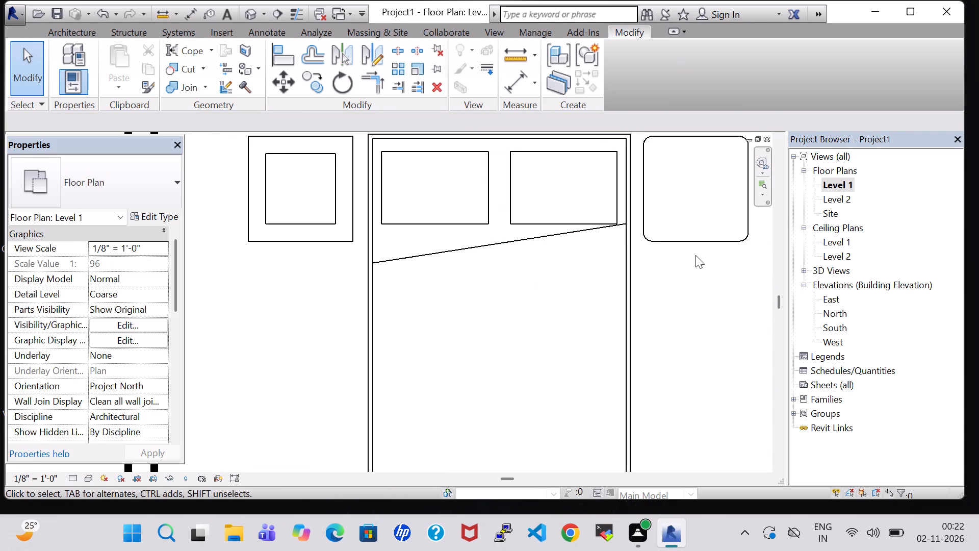
Place a 1.5' tropical agave plant at the south edge of the northeast bedroom's end table, about 3'-5" from the east wall.
{"action": "scroll", "coordinate": [695, 255], "scroll_direction": "down", "scroll_amount": 5}
{"action": "scroll", "coordinate": [327, 226], "scroll_direction": "down", "scroll_amount": 4}
{"action": "left_click", "coordinate": [221, 221]}
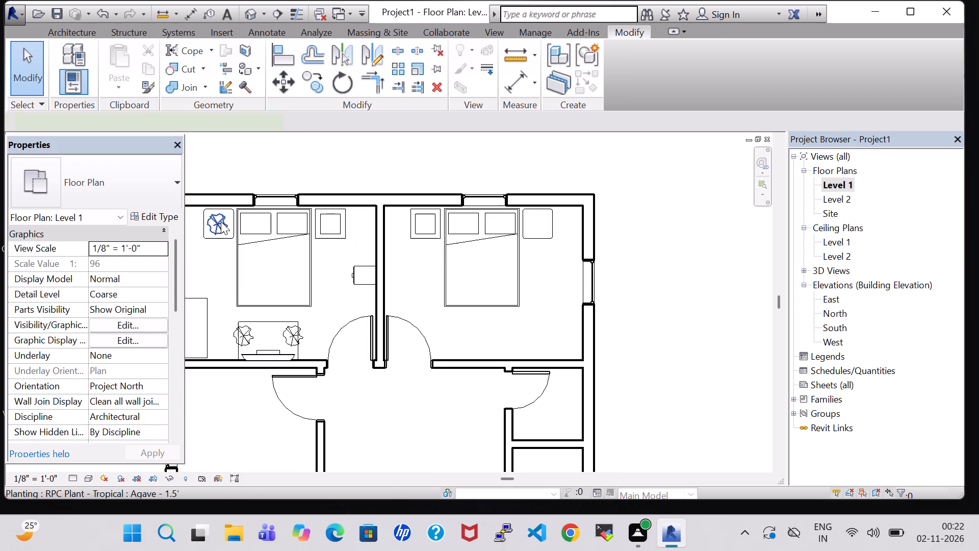
{"action": "right_click", "coordinate": [221, 221]}
{"action": "left_click", "coordinate": [308, 269]}
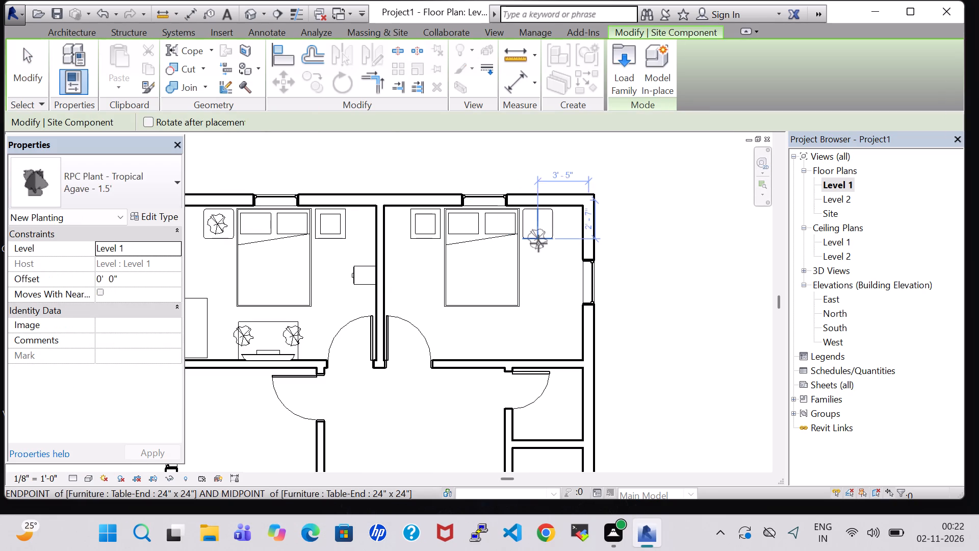
{"action": "left_click", "coordinate": [538, 243]}
{"action": "key", "text": "Escape"}
{"action": "key", "text": "Escape"}
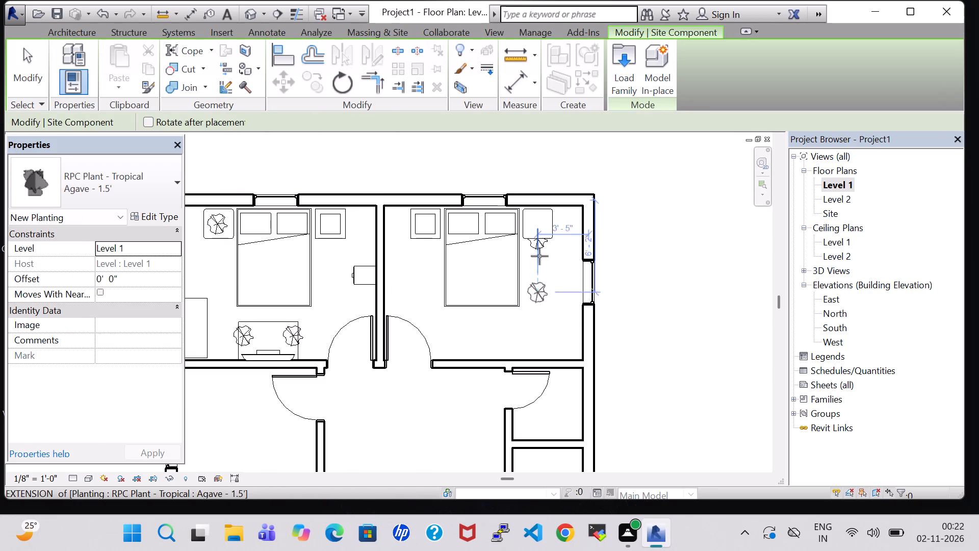
Set the northeast bedroom plant's offset to 2' 0" and nudge it four increments north onto the end table.
{"action": "left_click", "coordinate": [539, 247]}
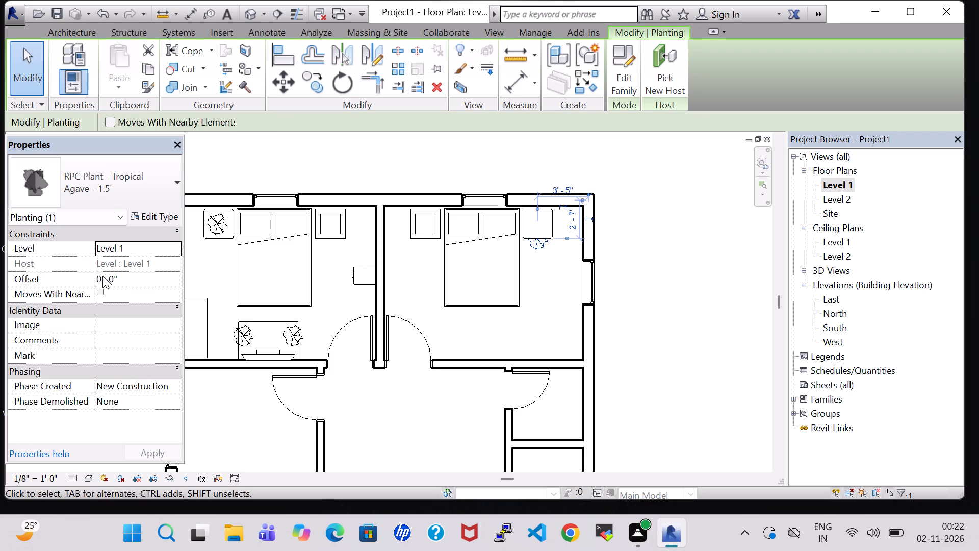
{"action": "left_click", "coordinate": [103, 278]}
{"action": "key", "text": "BackSpace"}
{"action": "key", "text": "2"}
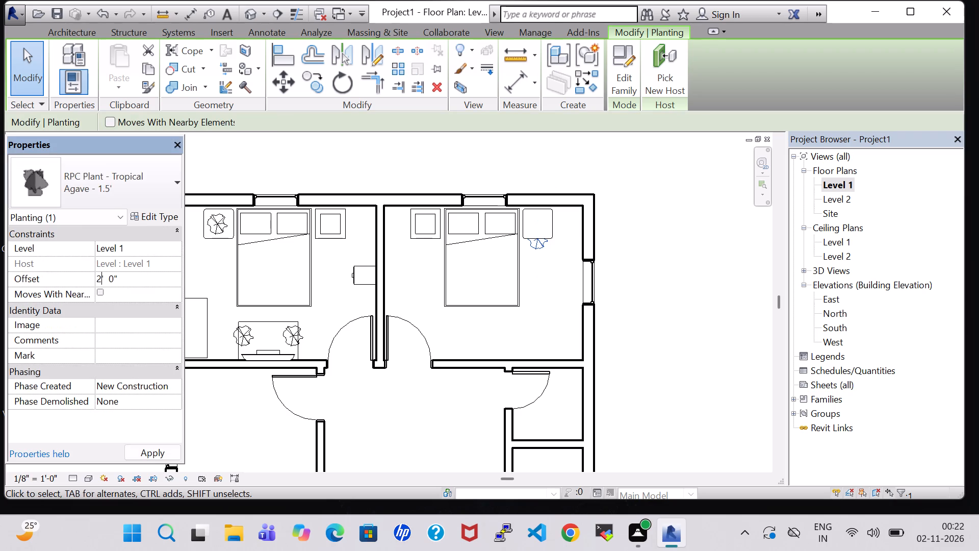
{"action": "key", "text": "Return"}
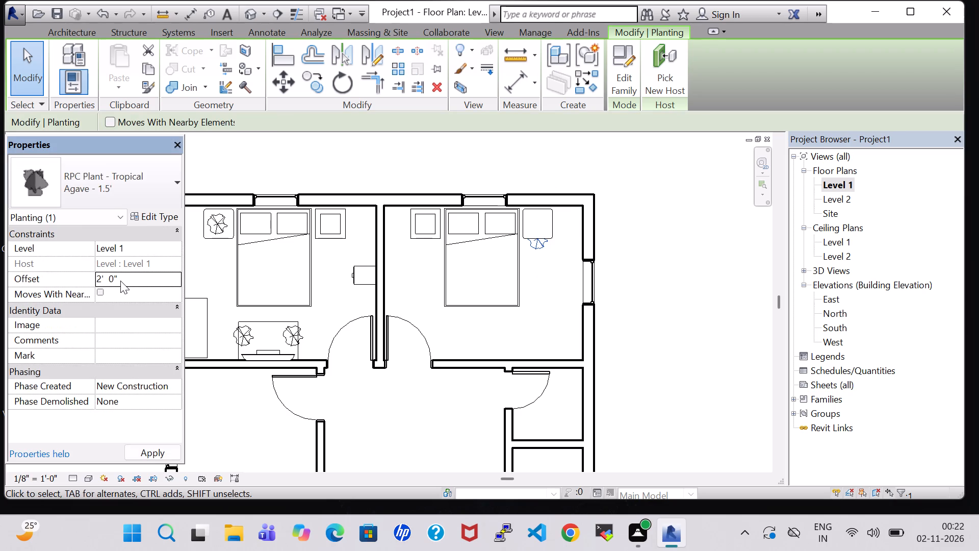
{"action": "key", "text": "Up"}
{"action": "key", "text": "Up"}
{"action": "key", "text": "Up"}
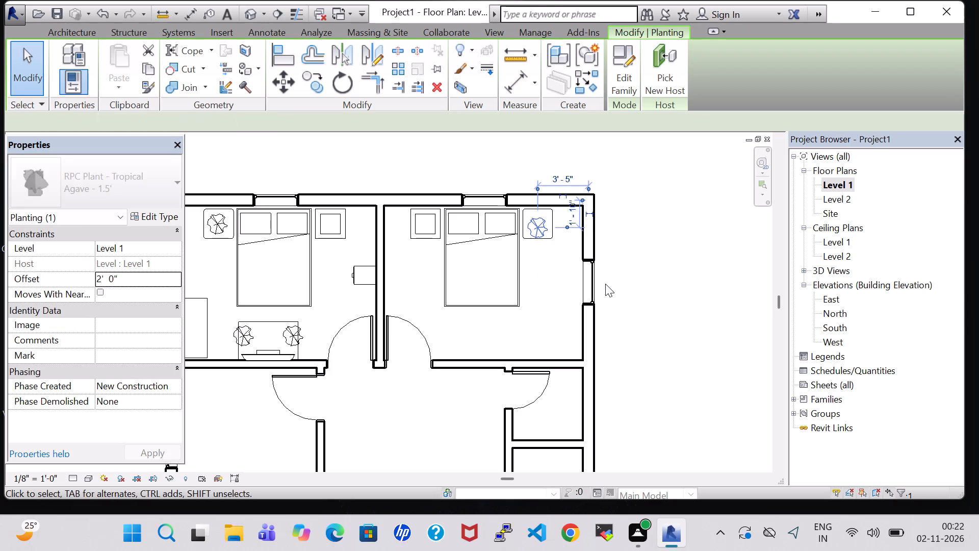
{"action": "key", "text": "Up"}
{"action": "left_click", "coordinate": [538, 260]}
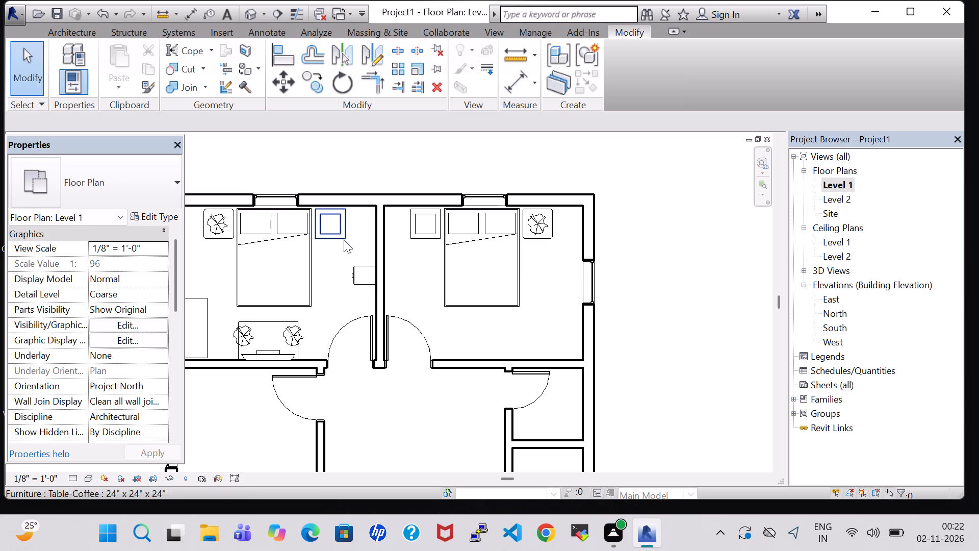
Place a rotated 15" x 18" two-drawer file cabinet against the northeast bedroom's west wall, backing onto the matching cabinet, about 4'-5" from the north wall.
{"action": "left_click", "coordinate": [352, 281]}
{"action": "right_click", "coordinate": [352, 281]}
{"action": "left_click", "coordinate": [454, 271]}
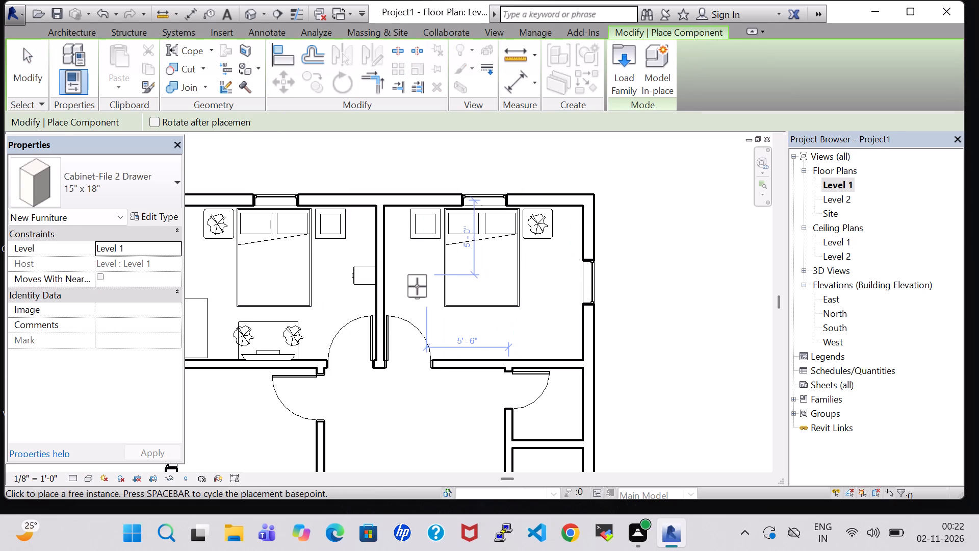
{"action": "key", "text": "space"}
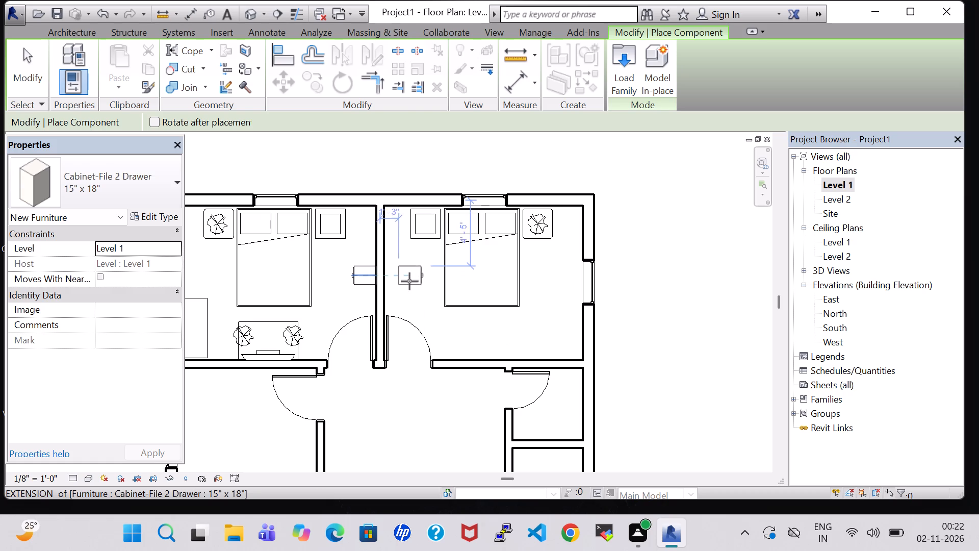
{"action": "left_click", "coordinate": [401, 279]}
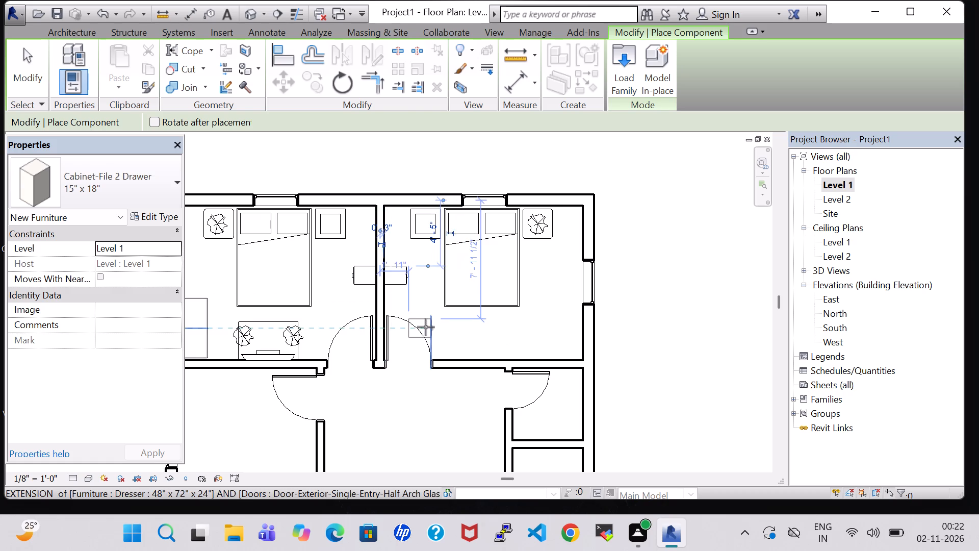
{"action": "key", "text": "Escape"}
{"action": "key", "text": "Escape"}
Place a matching 24" x 48" elliptical mirror on the northeast bedroom's west wall, centred behind the file cabinet.
{"action": "left_click", "coordinate": [375, 275]}
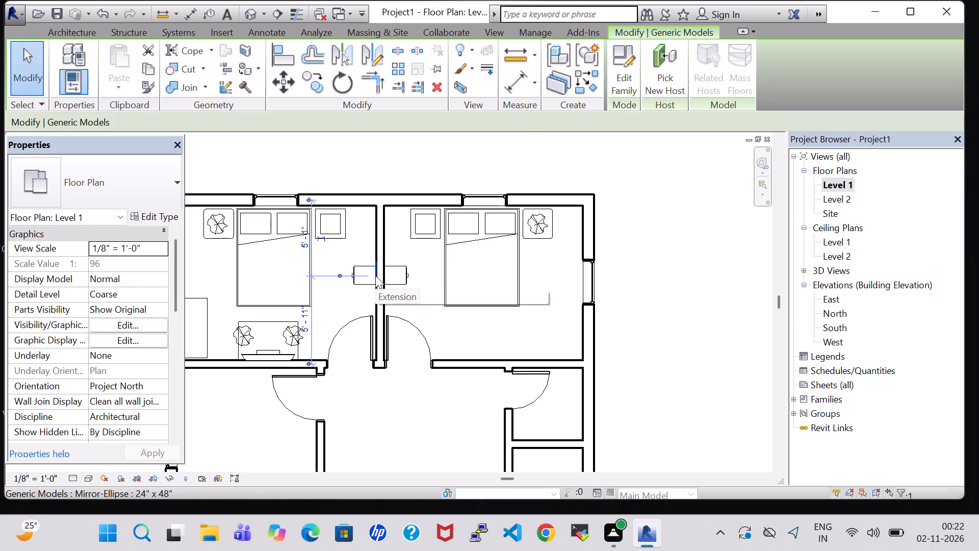
{"action": "scroll", "coordinate": [375, 275], "scroll_direction": "up", "scroll_amount": 9}
{"action": "right_click", "coordinate": [375, 275]}
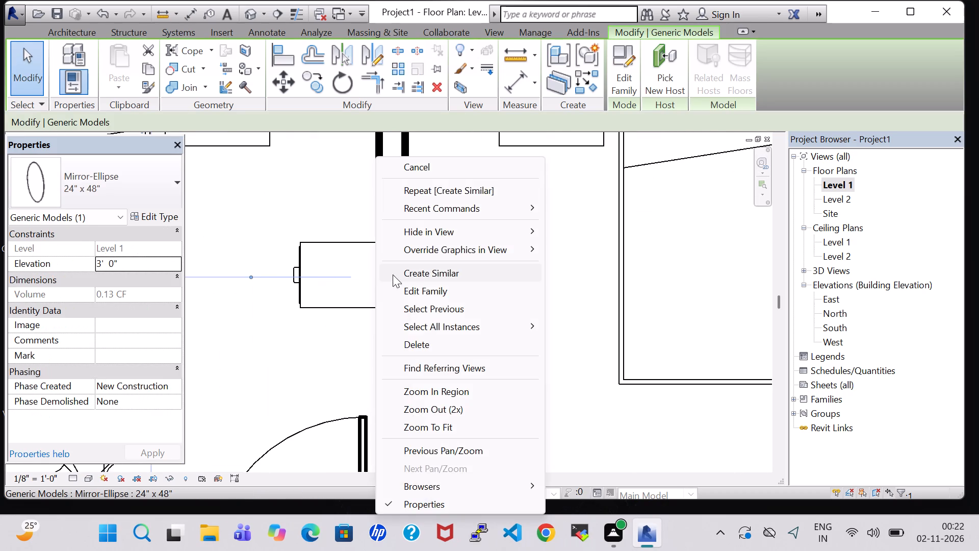
{"action": "left_click", "coordinate": [413, 273]}
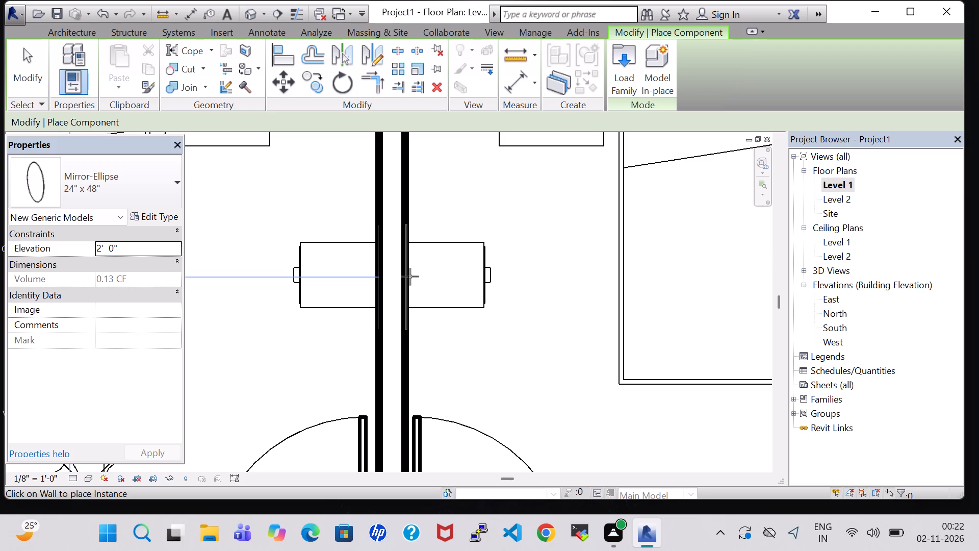
{"action": "left_click", "coordinate": [410, 277]}
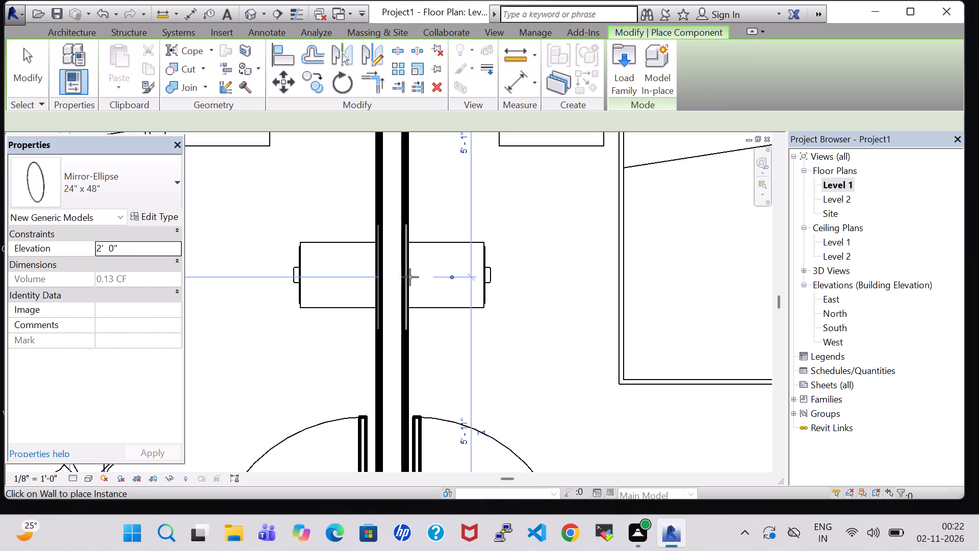
{"action": "key", "text": "Escape"}
{"action": "key", "text": "Escape"}
Set the northeast bedroom mirror's elevation to 3' 0".
{"action": "left_click", "coordinate": [406, 282]}
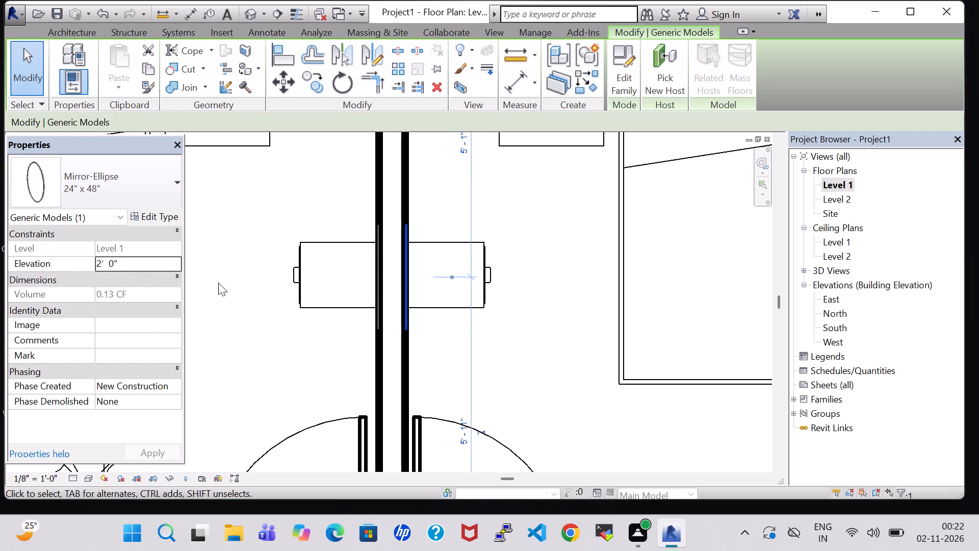
{"action": "left_click", "coordinate": [104, 262]}
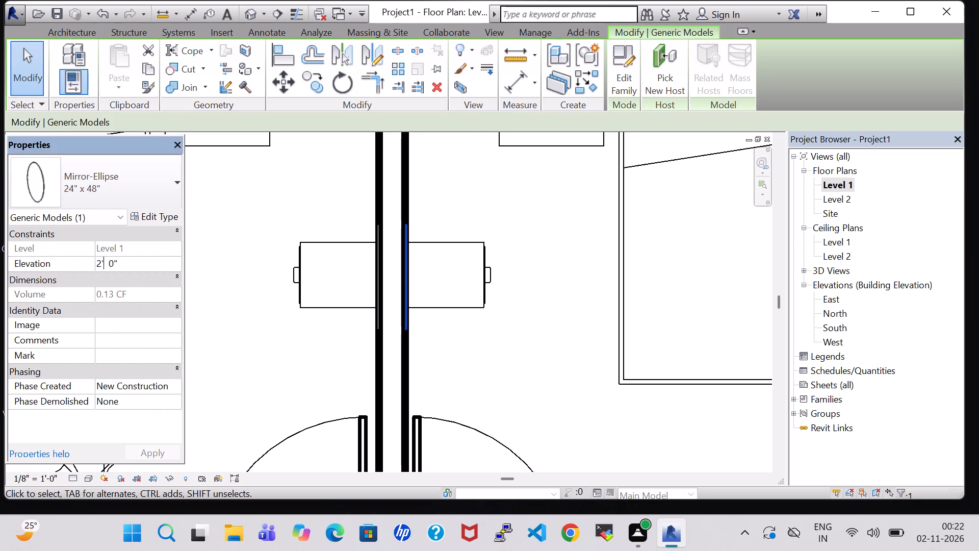
{"action": "key", "text": "Left"}
{"action": "key", "text": "BackSpace"}
{"action": "key", "text": "3"}
{"action": "key", "text": "Return"}
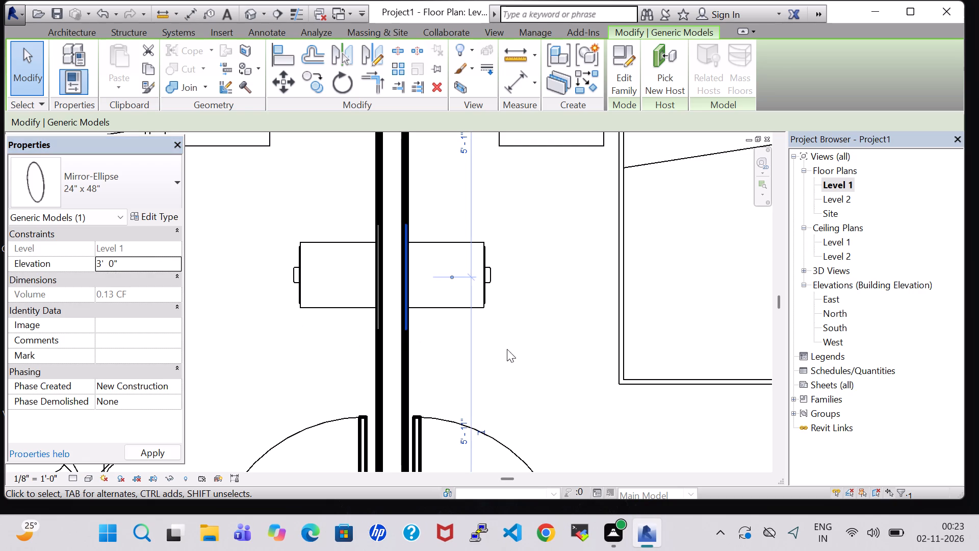
{"action": "left_click", "coordinate": [521, 336]}
Place a matching 48" x 72" x 24" dresser, rotated to fit the northeast bedroom's southeast corner, about 6'-7" from the north wall.
{"action": "scroll", "coordinate": [521, 336], "scroll_direction": "down", "scroll_amount": 4}
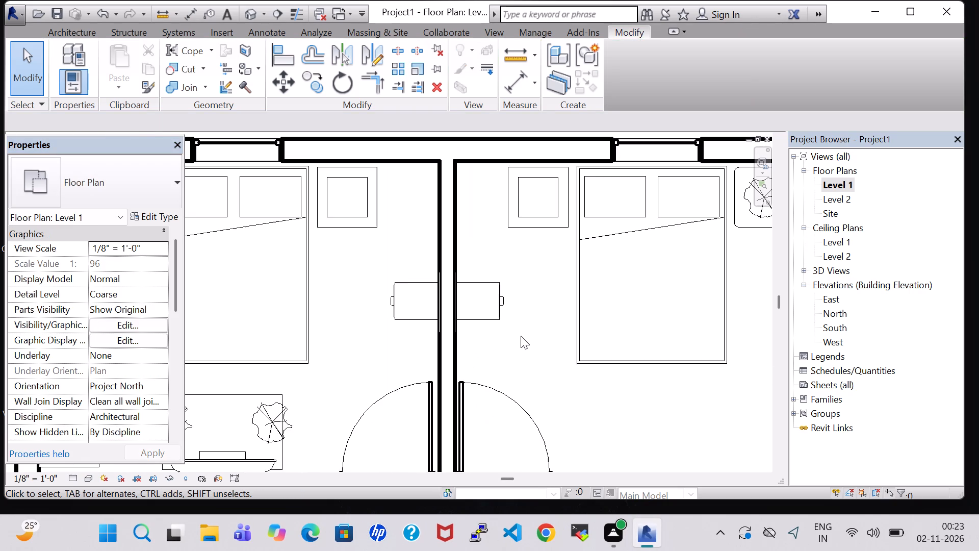
{"action": "scroll", "coordinate": [521, 336], "scroll_direction": "down", "scroll_amount": 3}
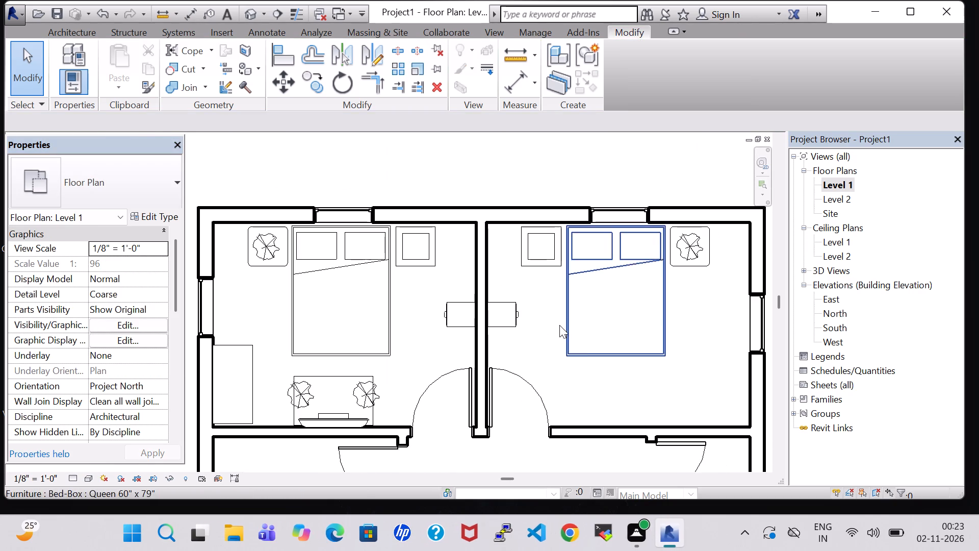
{"action": "middle_click_drag", "start_coordinate": [581, 358], "coordinate": [513, 307]}
{"action": "middle_click", "coordinate": [512, 307]}
{"action": "scroll", "coordinate": [327, 325], "scroll_direction": "down", "scroll_amount": 2}
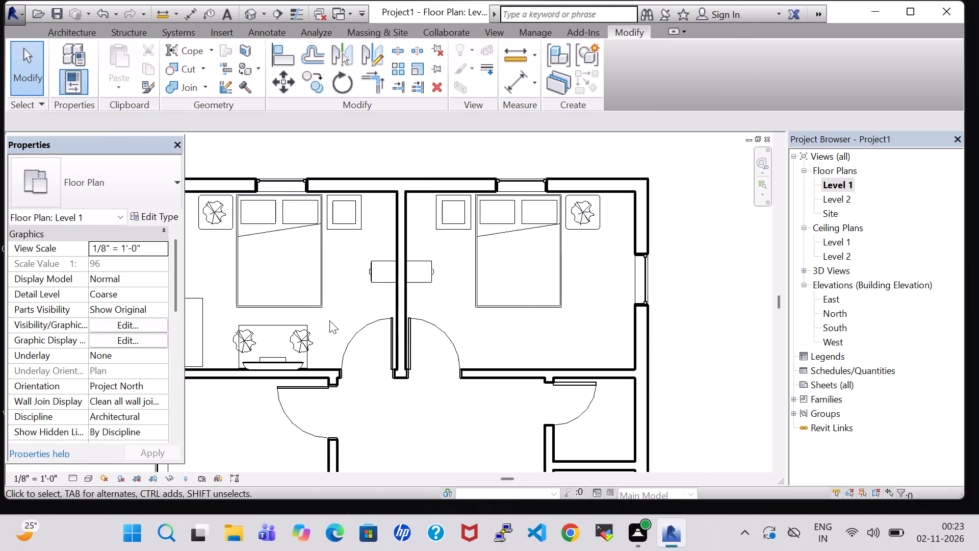
{"action": "scroll", "coordinate": [329, 320], "scroll_direction": "down", "scroll_amount": 1}
{"action": "left_click", "coordinate": [227, 317]}
{"action": "right_click", "coordinate": [227, 317]}
{"action": "left_click", "coordinate": [319, 269]}
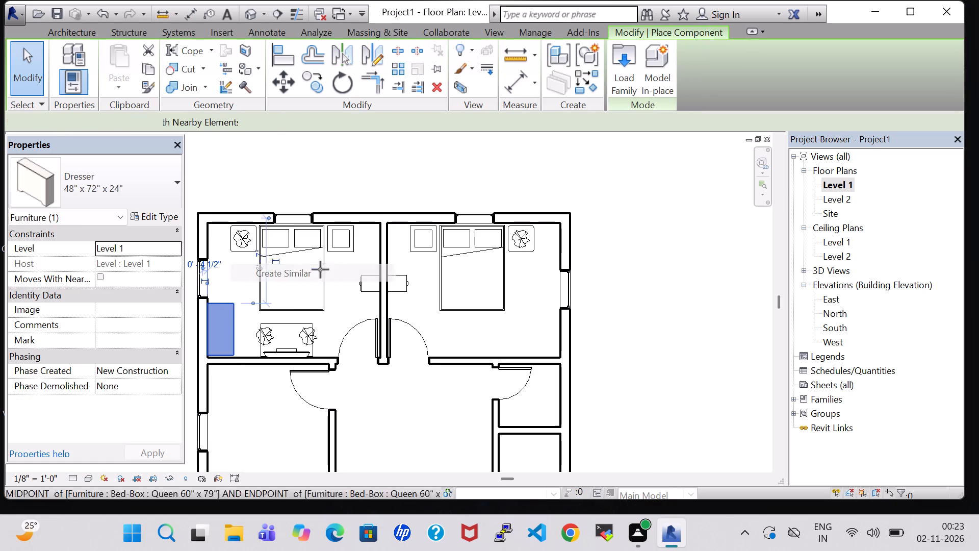
{"action": "key", "text": "space"}
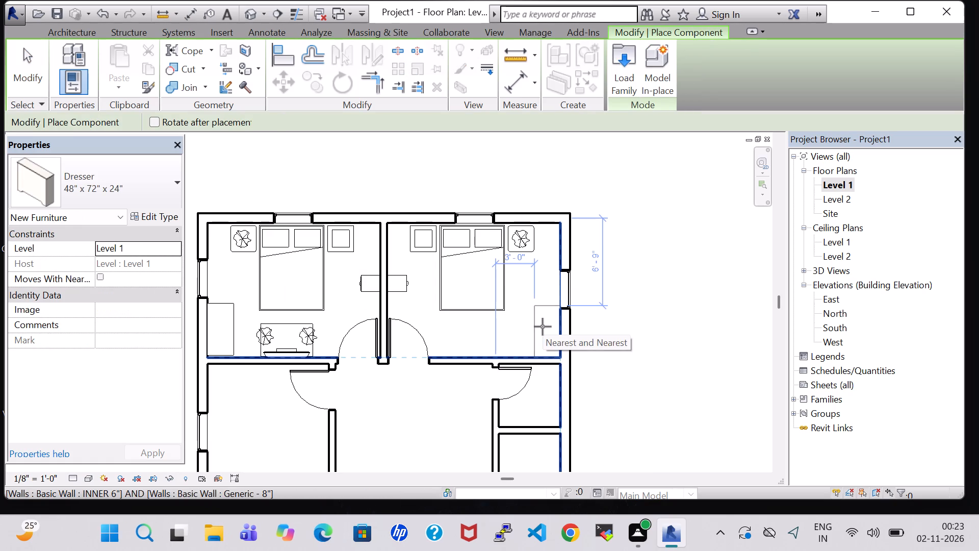
{"action": "scroll", "coordinate": [543, 327], "scroll_direction": "up", "scroll_amount": 3}
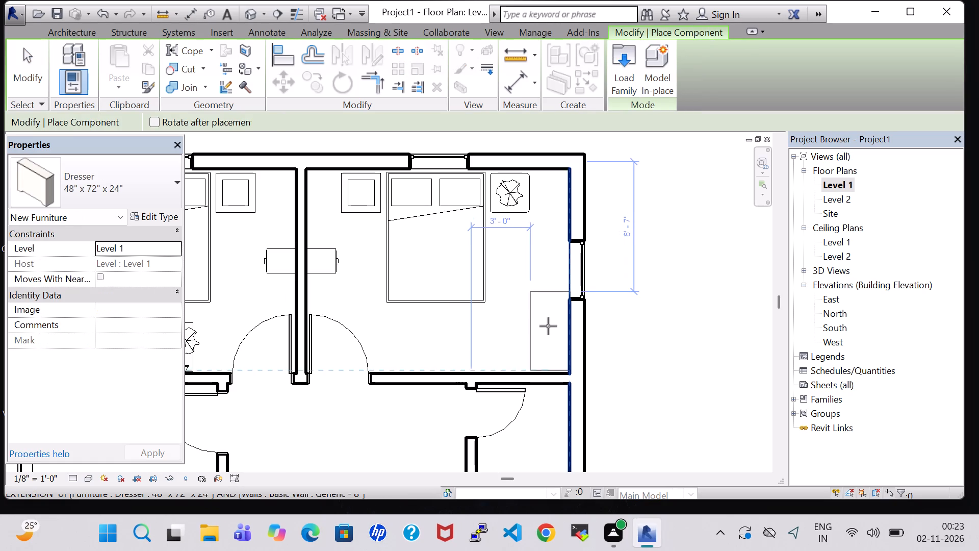
{"action": "left_click", "coordinate": [548, 326]}
{"action": "key", "text": "Escape"}
{"action": "key", "text": "Escape"}
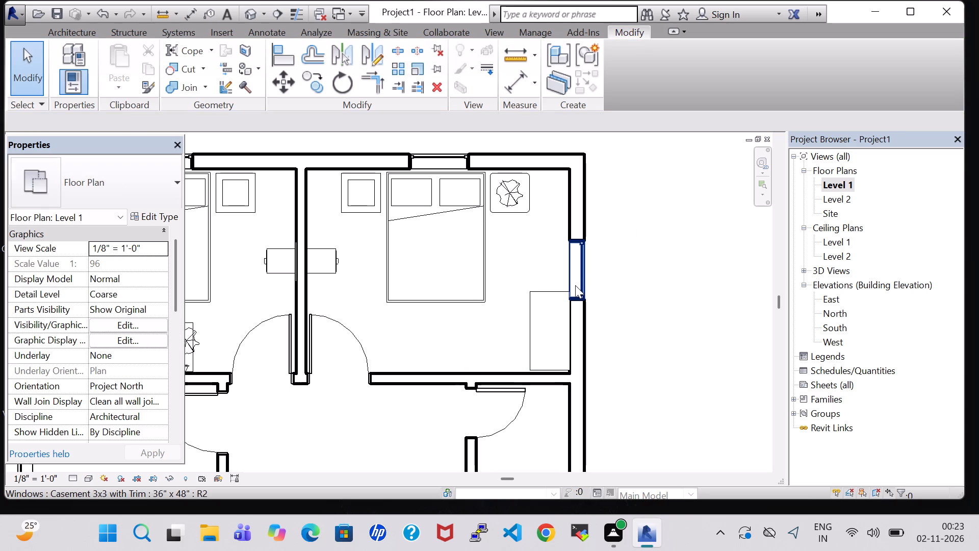
Nudge the northeast bedroom's east window six increments north, clear of the dresser.
{"action": "left_click", "coordinate": [575, 279]}
{"action": "key", "text": "Up"}
{"action": "key", "text": "Up"}
{"action": "key", "text": "Up"}
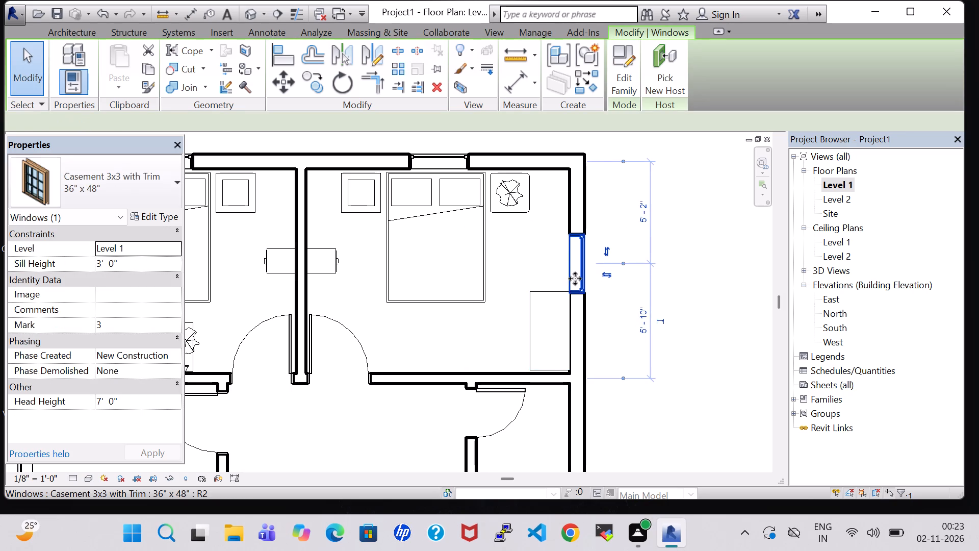
{"action": "key", "text": "Up"}
{"action": "key", "text": "Up"}
{"action": "key", "text": "Up"}
{"action": "left_click", "coordinate": [517, 277]}
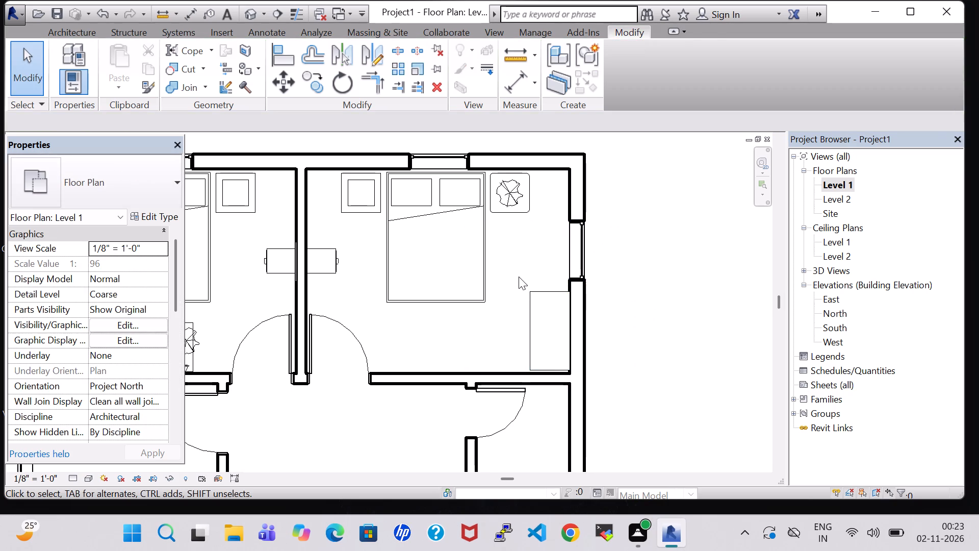
Nudge the northeast bedroom's dresser one increment west, away from the east wall.
{"action": "left_click", "coordinate": [535, 292]}
{"action": "key", "text": "Left"}
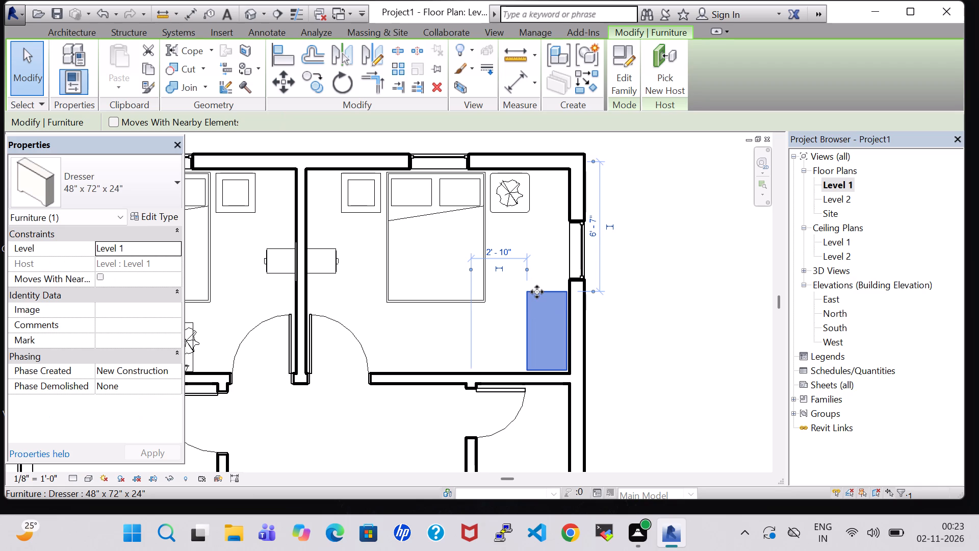
{"action": "key", "text": "Up"}
{"action": "key", "text": "Down"}
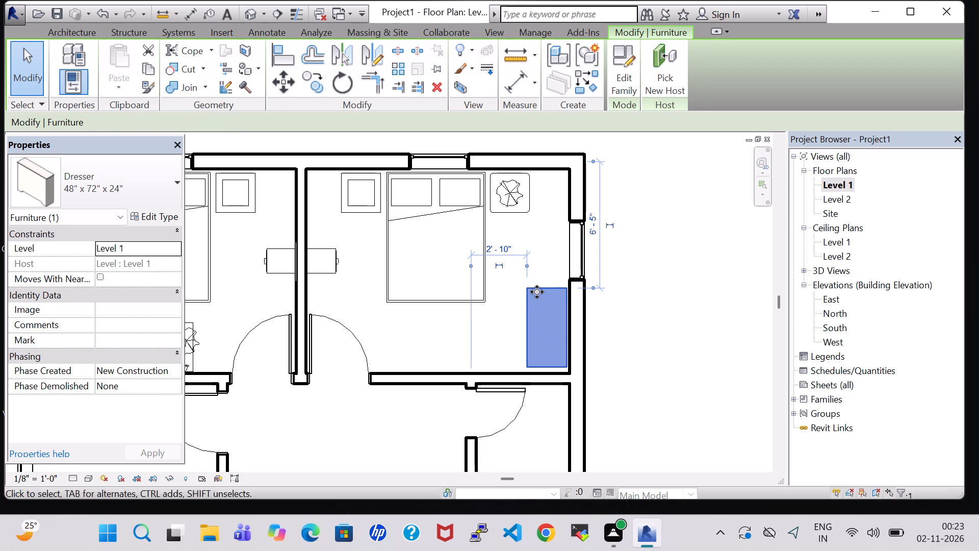
{"action": "left_click", "coordinate": [666, 340]}
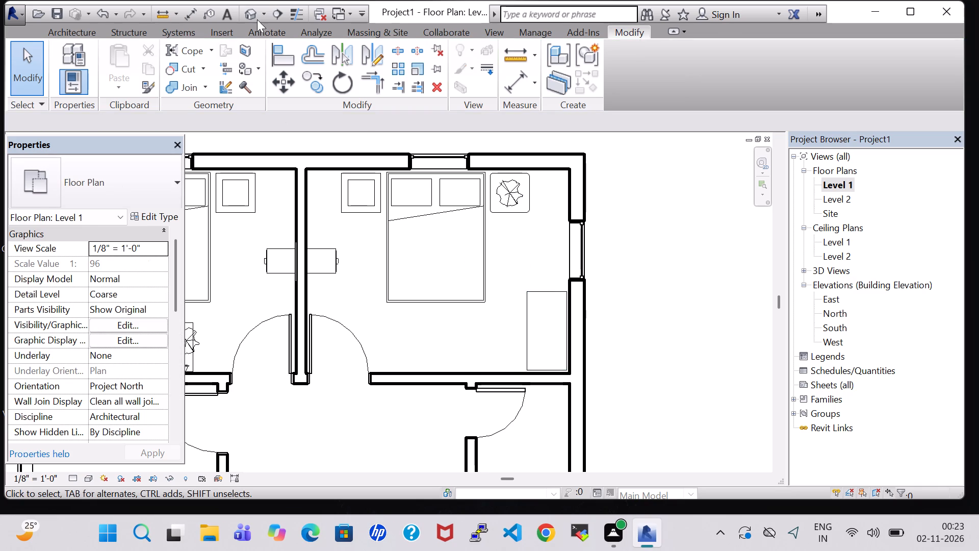
Place a matching 42" flat-screen TV, rotated 180°, against the northeast bedroom's south wall, about 7'-6" east of the partition wall.
{"action": "scroll", "coordinate": [360, 242], "scroll_direction": "down", "scroll_amount": 4}
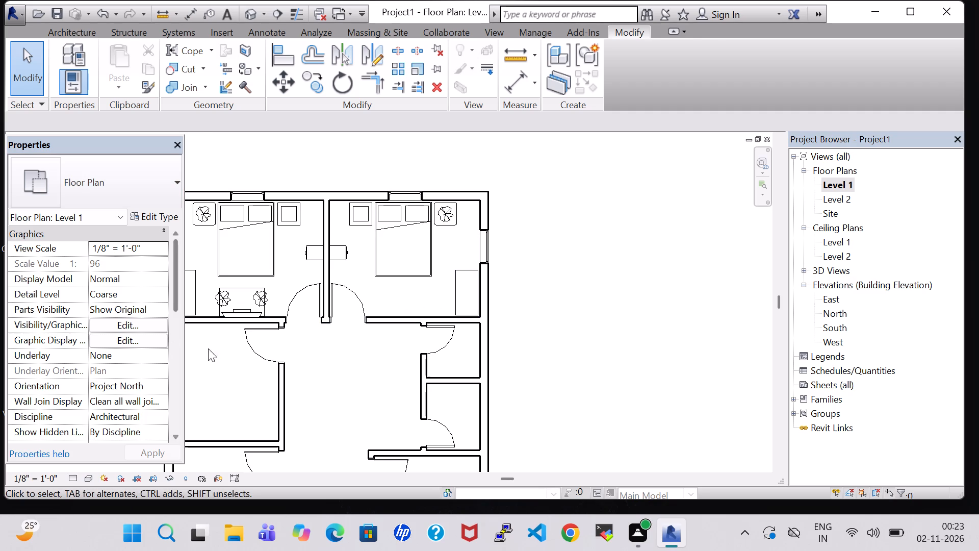
{"action": "left_click", "coordinate": [234, 310]}
{"action": "right_click", "coordinate": [234, 310]}
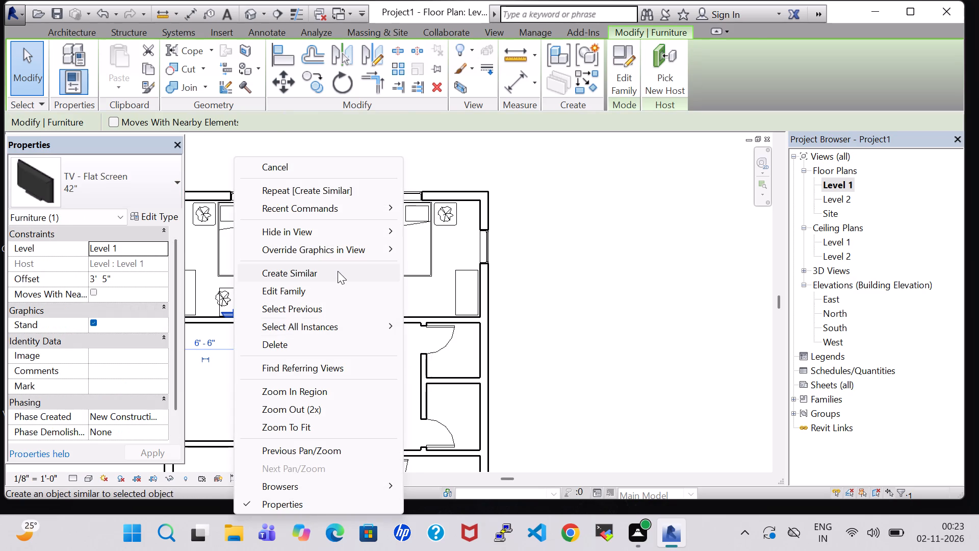
{"action": "left_click", "coordinate": [338, 271]}
{"action": "scroll", "coordinate": [421, 311], "scroll_direction": "up", "scroll_amount": 7}
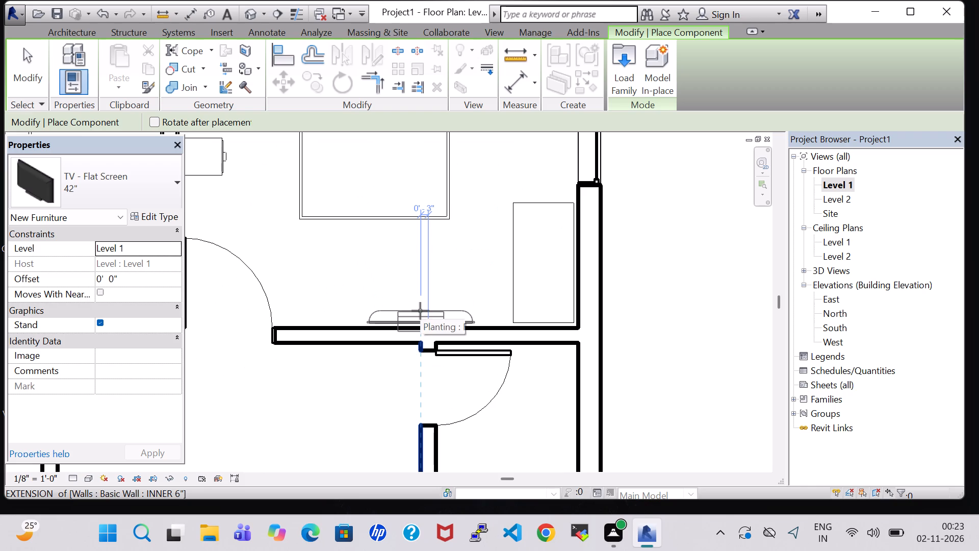
{"action": "key", "text": "space"}
{"action": "key", "text": "space"}
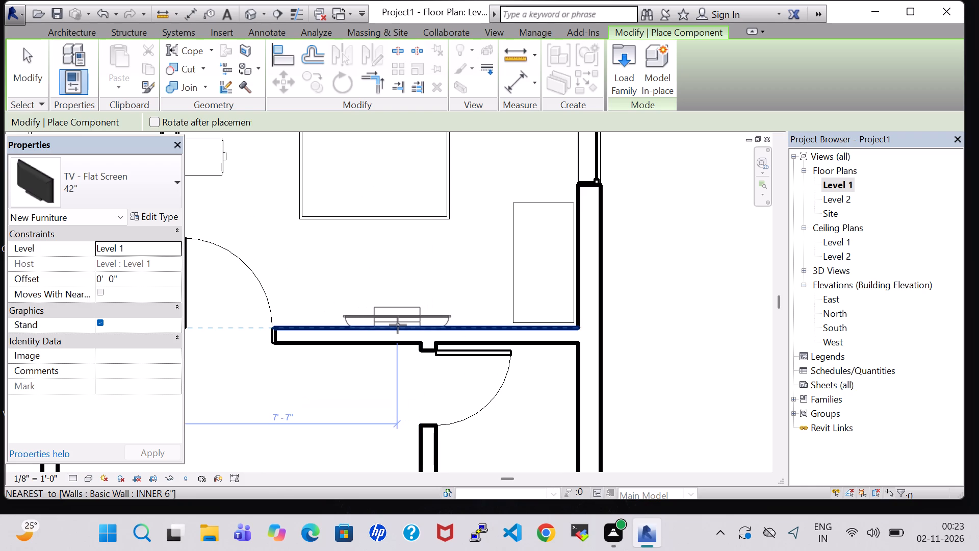
{"action": "left_click", "coordinate": [394, 325]}
{"action": "key", "text": "Escape"}
{"action": "key", "text": "Escape"}
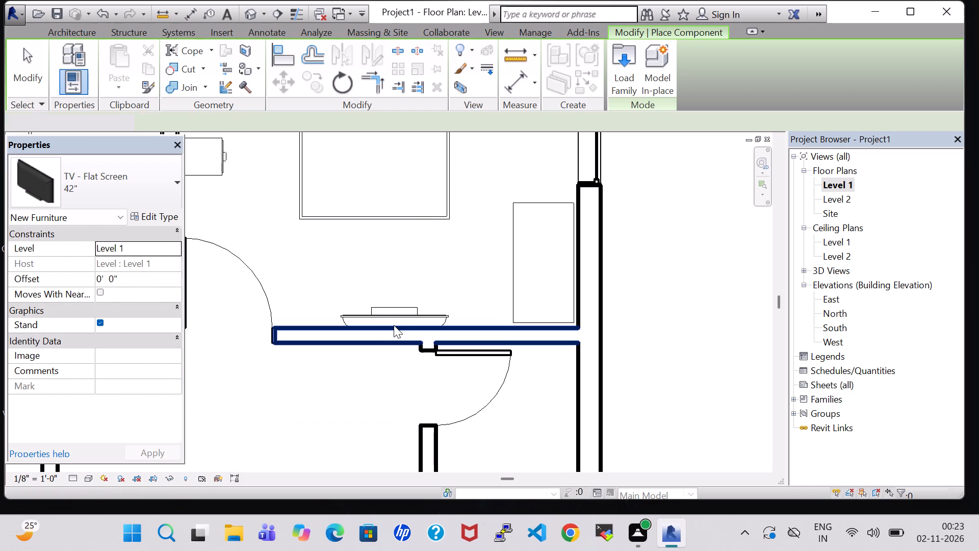
Set the offset of the 42" flat-screen TV on the northeast bedroom's south wall to 3' 5".
{"action": "left_click", "coordinate": [394, 321]}
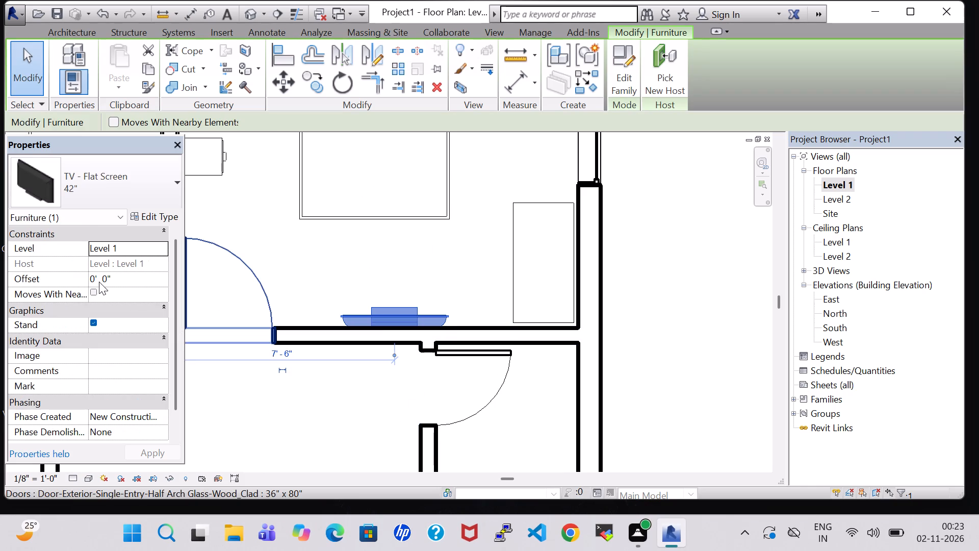
{"action": "left_click", "coordinate": [96, 280]}
{"action": "key", "text": "BackSpace"}
{"action": "key", "text": "3"}
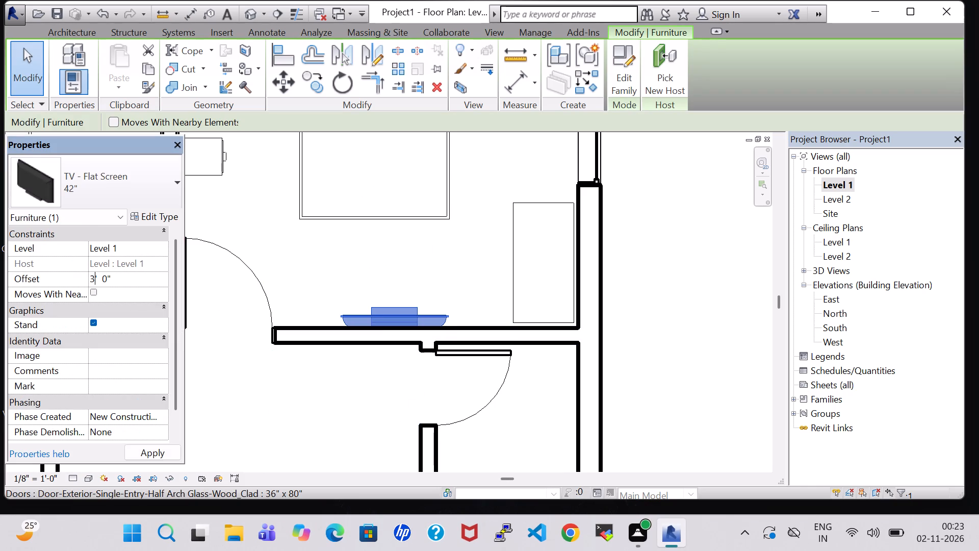
{"action": "key", "text": "Right"}
{"action": "key", "text": "Right"}
{"action": "key", "text": "Right"}
{"action": "key", "text": "Right"}
{"action": "key", "text": "BackSpace"}
{"action": "key", "text": "5"}
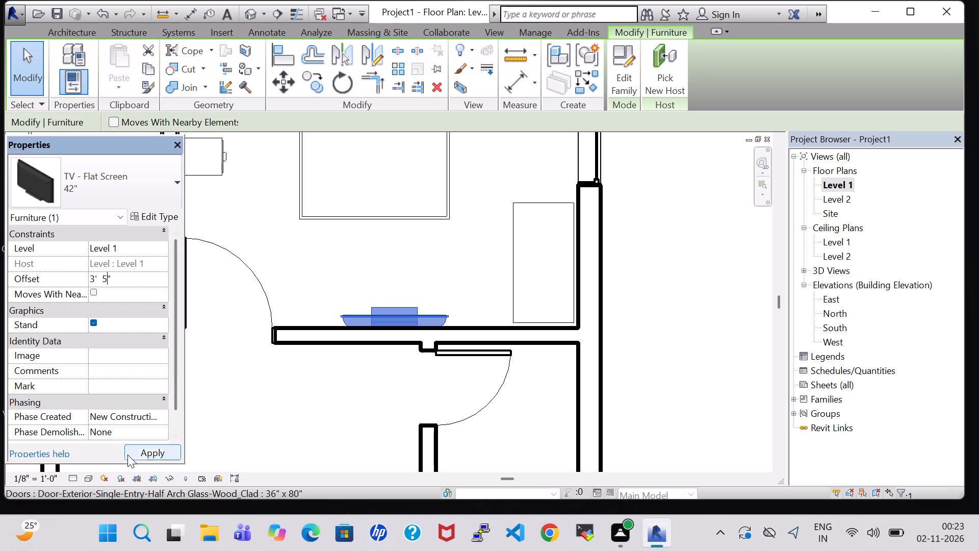
{"action": "left_click", "coordinate": [145, 455]}
Place a 72" x 30" rectangular table matching the northwest bedroom's one, over the northeast bedroom's doorway beside the partition wall.
{"action": "scroll", "coordinate": [418, 262], "scroll_direction": "down", "scroll_amount": 7}
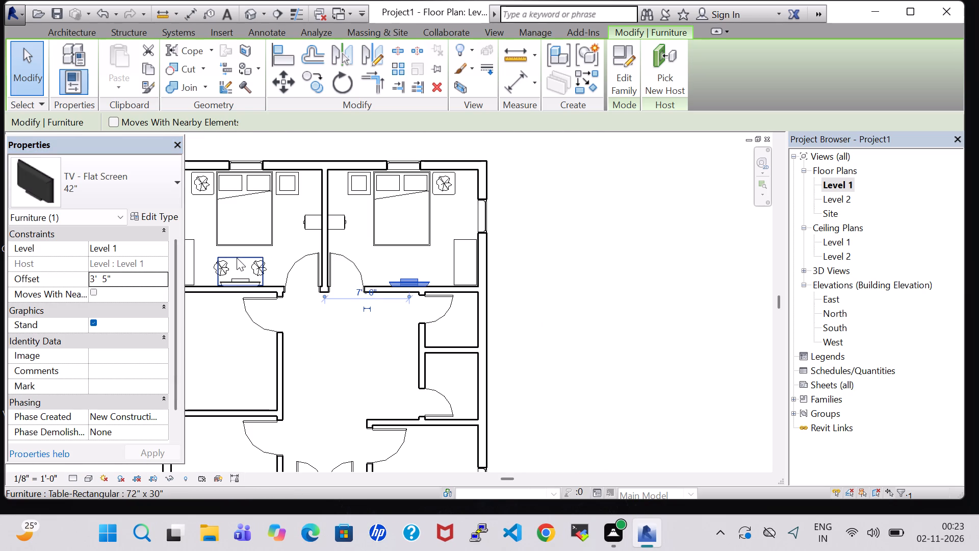
{"action": "right_click", "coordinate": [237, 258]}
{"action": "double_click", "coordinate": [337, 272]}
{"action": "scroll", "coordinate": [399, 283], "scroll_direction": "up", "scroll_amount": 1}
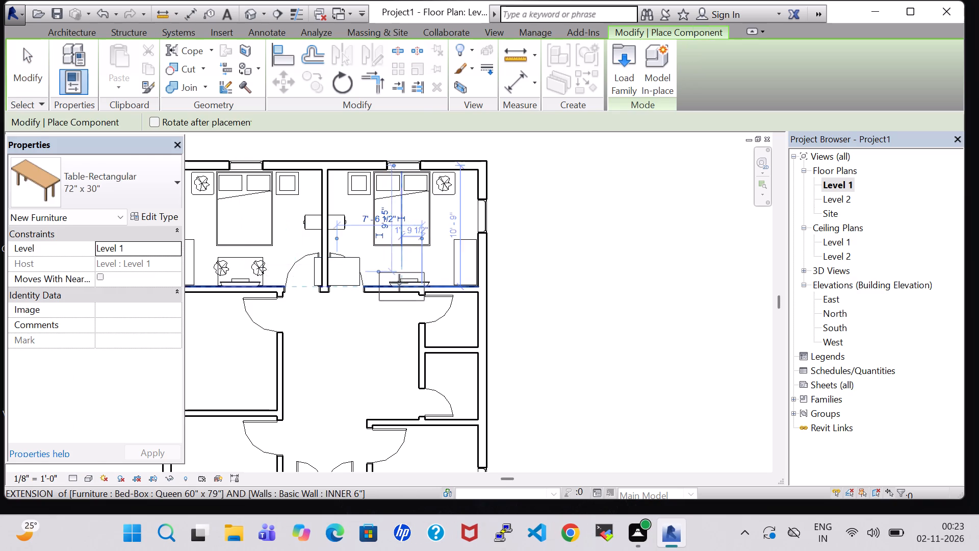
{"action": "scroll", "coordinate": [399, 283], "scroll_direction": "up", "scroll_amount": 7}
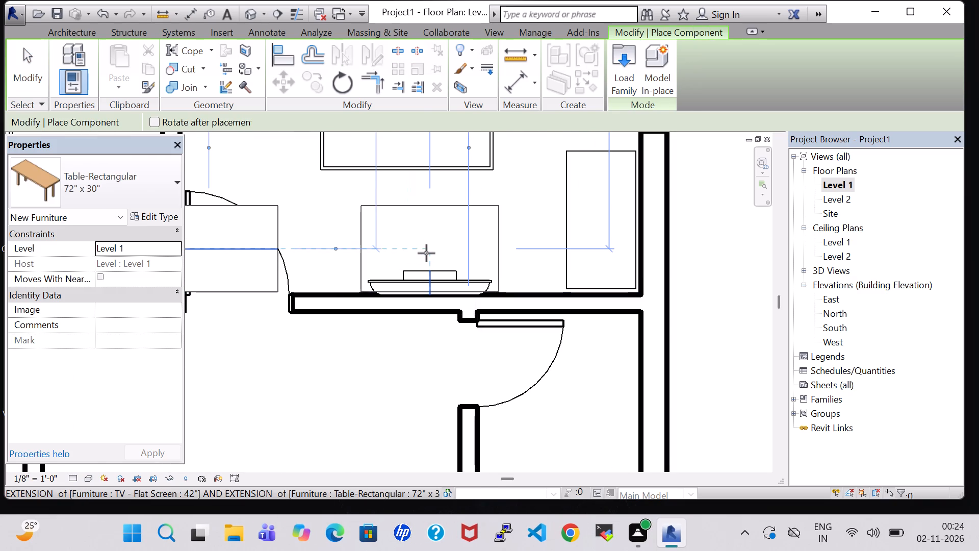
{"action": "key", "text": "Escape"}
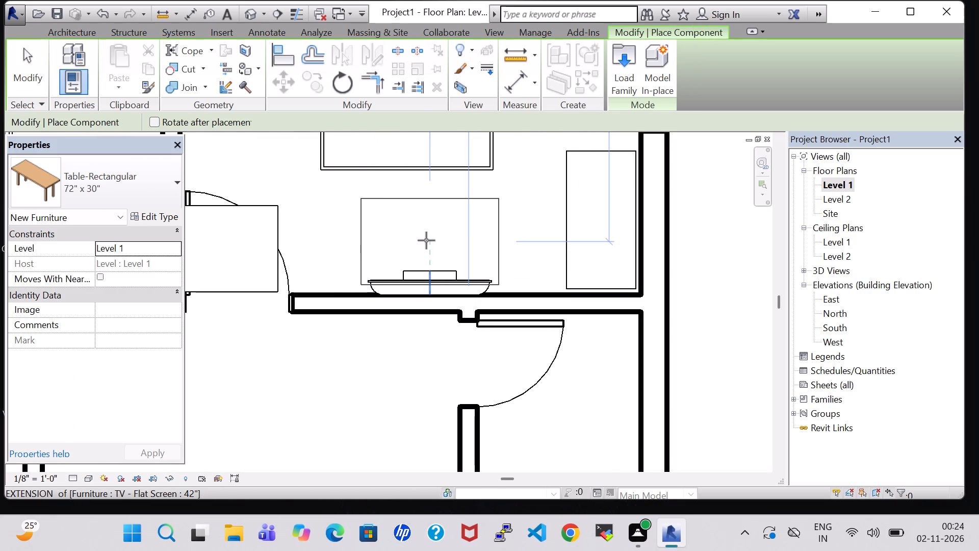
{"action": "key", "text": "Escape"}
Nudge the new table about 6'-4" east and 2" south so it sits under the northeast bedroom's TV.
{"action": "scroll", "coordinate": [397, 241], "scroll_direction": "down", "scroll_amount": 5}
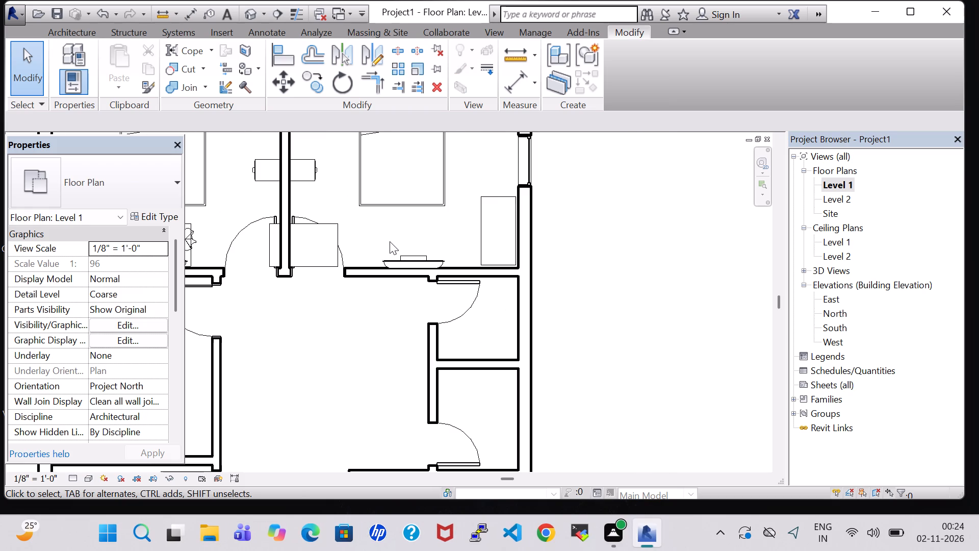
{"action": "left_click", "coordinate": [328, 223]}
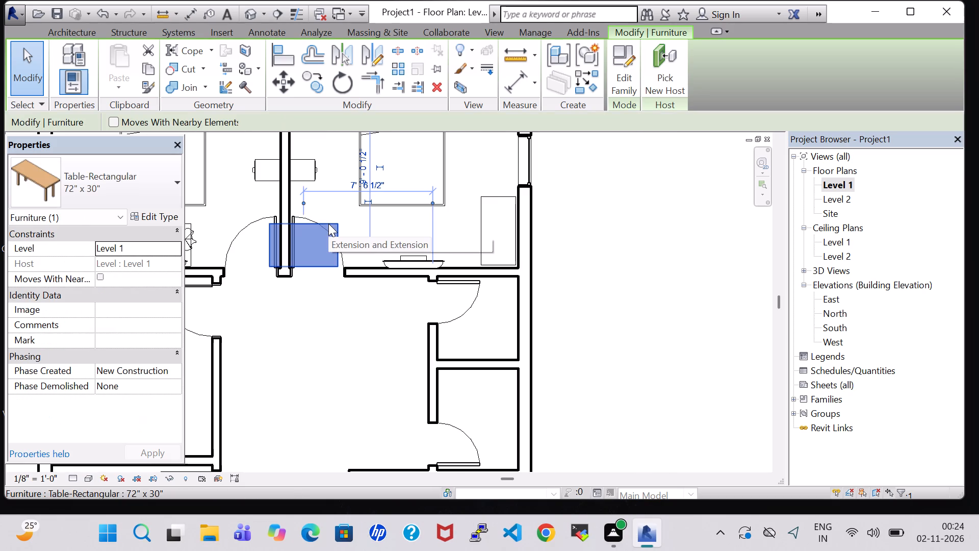
{"action": "key", "text": "Right"}
{"action": "key", "text": "Right"}
{"action": "key", "text": "Right"}
{"action": "key", "text": "Right"}
{"action": "key", "text": "Right"}
{"action": "key", "text": "Right"}
{"action": "key", "text": "Right"}
{"action": "key", "text": "Right"}
{"action": "key", "text": "Right"}
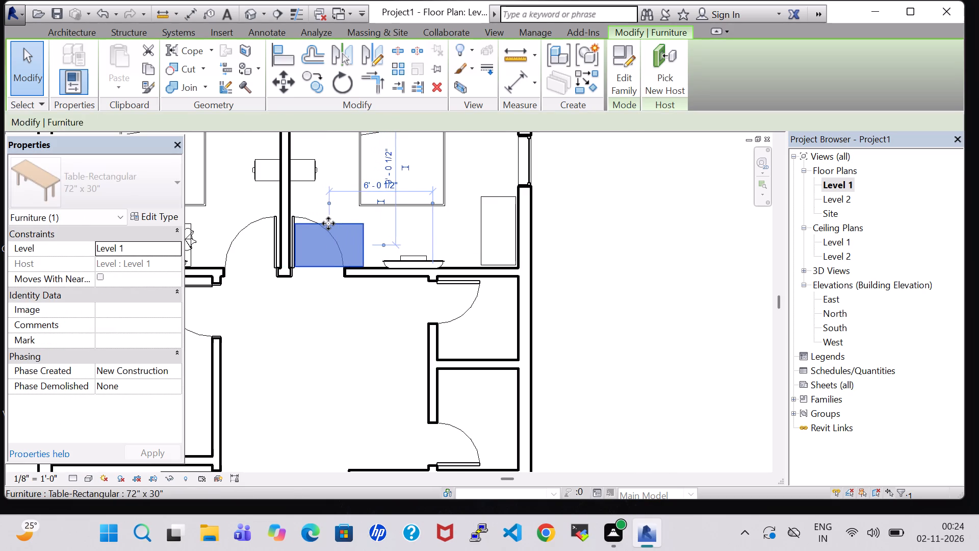
{"action": "key", "text": "Right"}
{"action": "key", "text": "Right"}
{"action": "key", "text": "Right"}
{"action": "key", "text": "Right"}
{"action": "key", "text": "Right"}
{"action": "key", "text": "Right"}
{"action": "key", "text": "Right"}
{"action": "key", "text": "Right"}
{"action": "key", "text": "Right"}
{"action": "key", "text": "Right"}
{"action": "key", "text": "Right"}
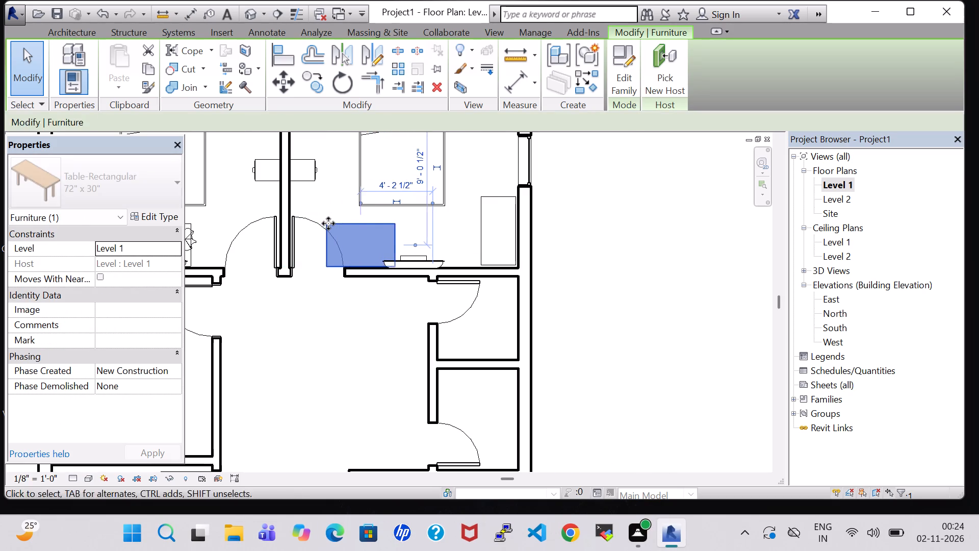
{"action": "key", "text": "Right"}
{"action": "key", "text": "Right"}
{"action": "key", "text": "Right"}
{"action": "key", "text": "Right"}
{"action": "key", "text": "Right"}
{"action": "key", "text": "Right"}
{"action": "key", "text": "Right"}
{"action": "key", "text": "Right"}
{"action": "key", "text": "Right"}
{"action": "key", "text": "Right"}
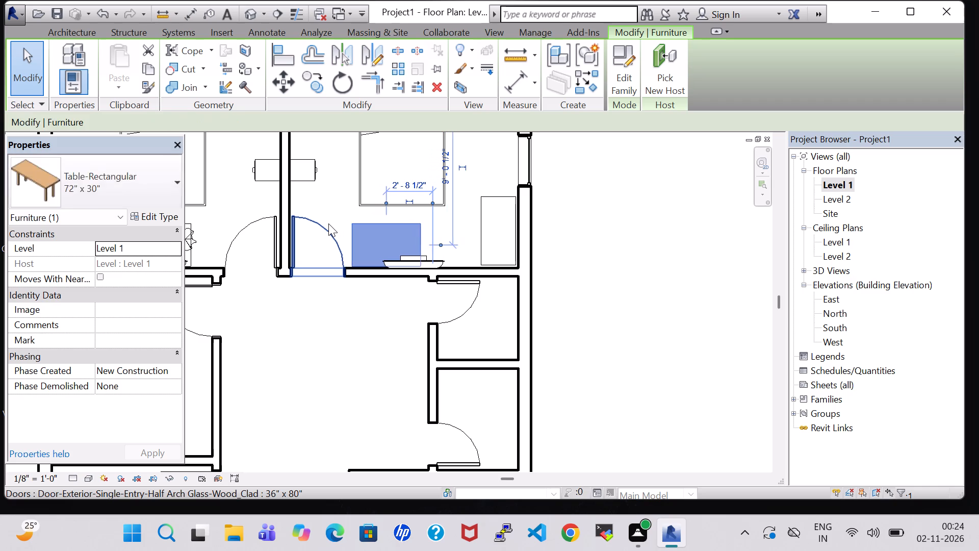
{"action": "key", "text": "Right"}
{"action": "key", "text": "Right"}
{"action": "key", "text": "Right"}
{"action": "key", "text": "Right"}
{"action": "key", "text": "Right"}
{"action": "key", "text": "Right"}
{"action": "key", "text": "Right"}
{"action": "key", "text": "Right"}
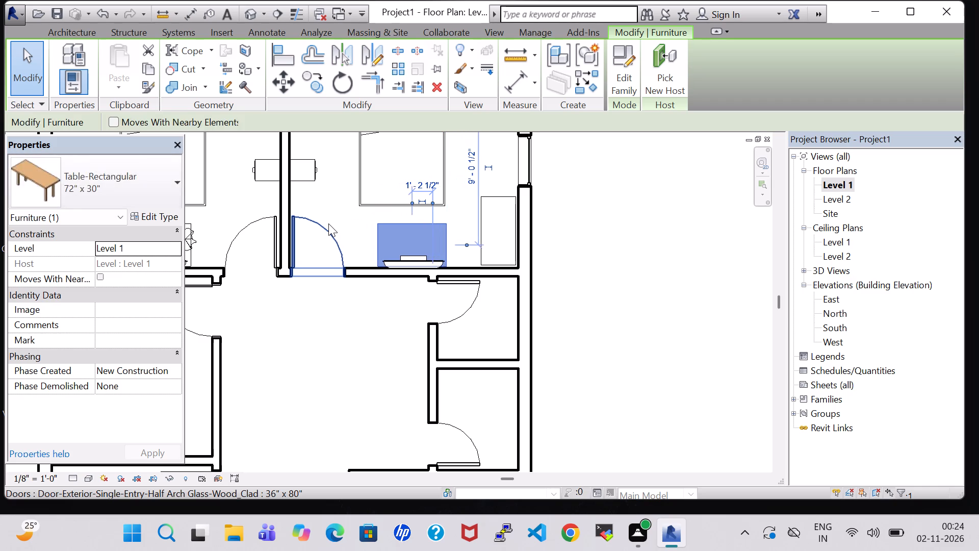
{"action": "key", "text": "Right"}
{"action": "key", "text": "Down"}
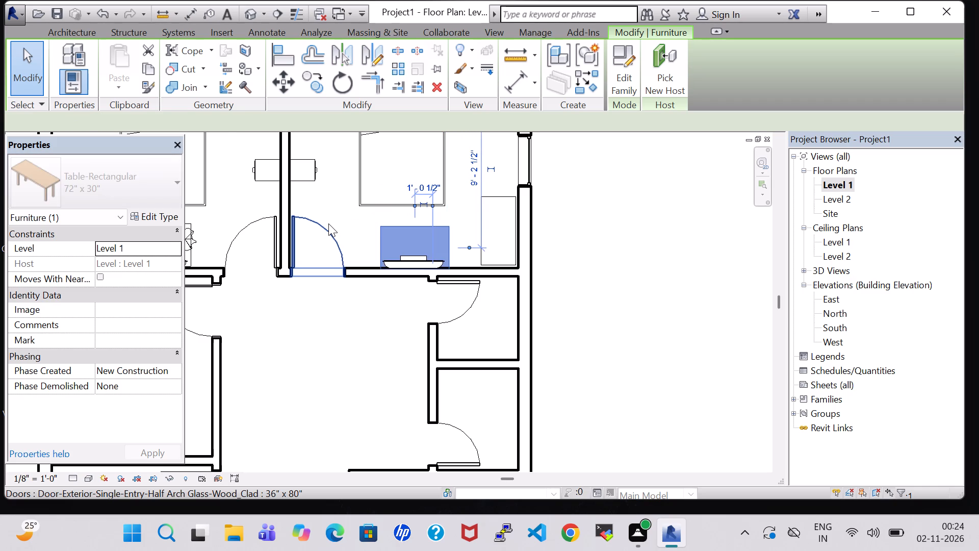
{"action": "key", "text": "Left"}
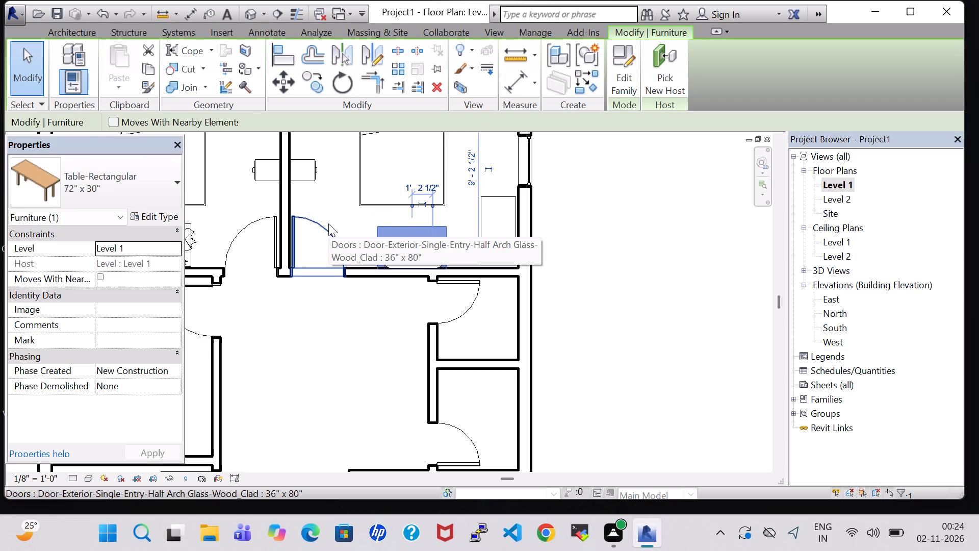
{"action": "left_click", "coordinate": [671, 237]}
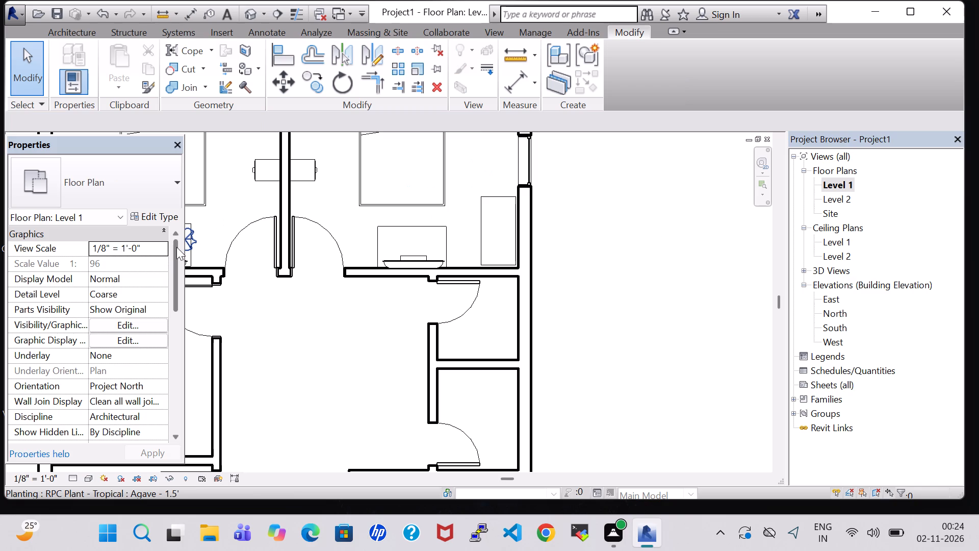
Place matching Agave - 1.5' plants on the east and west ends of the northeast bedroom's TV table.
{"action": "left_click", "coordinate": [192, 239]}
{"action": "right_click", "coordinate": [192, 239]}
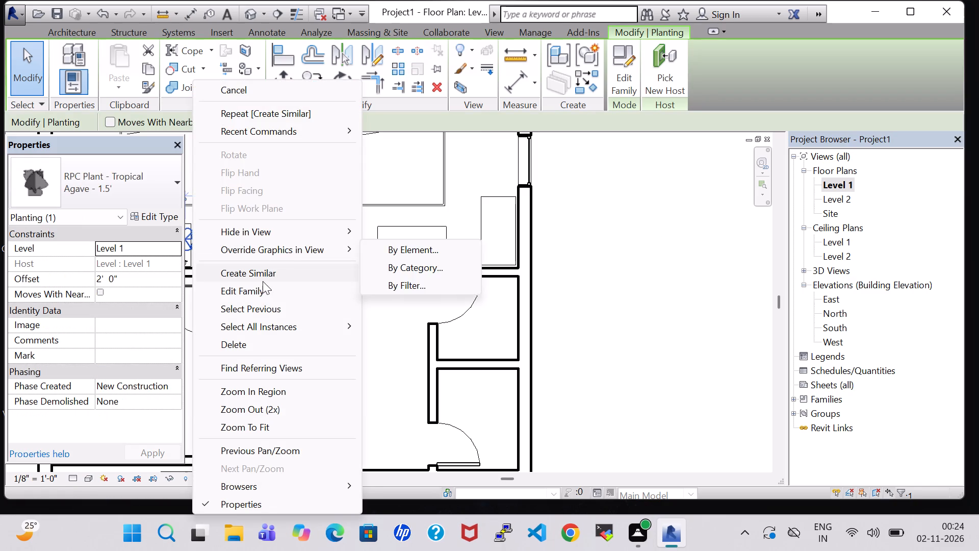
{"action": "double_click", "coordinate": [263, 270]}
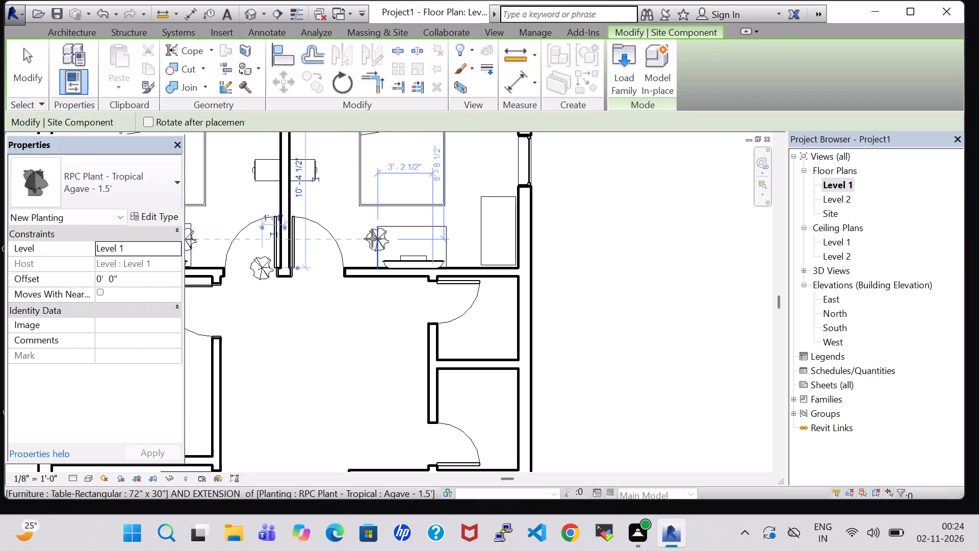
{"action": "left_click", "coordinate": [450, 238]}
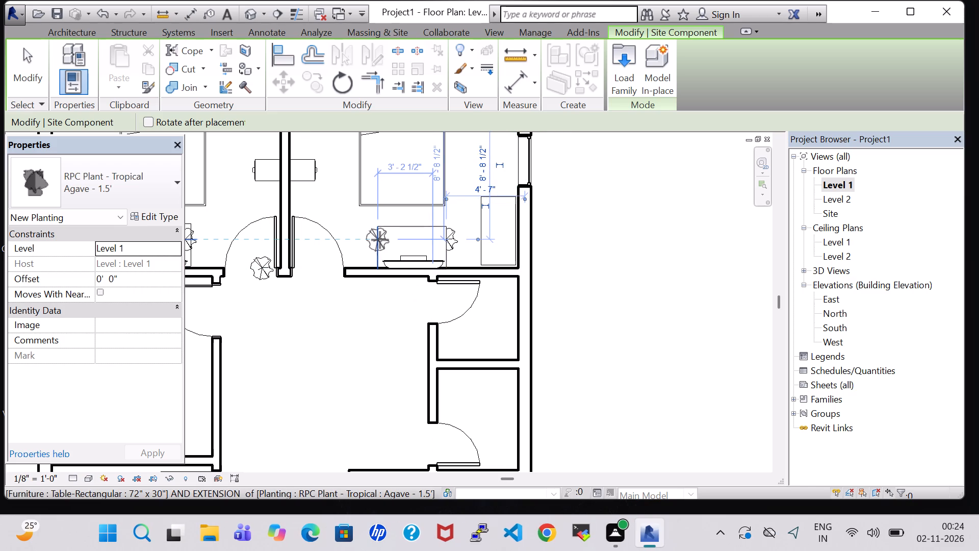
{"action": "left_click", "coordinate": [380, 240]}
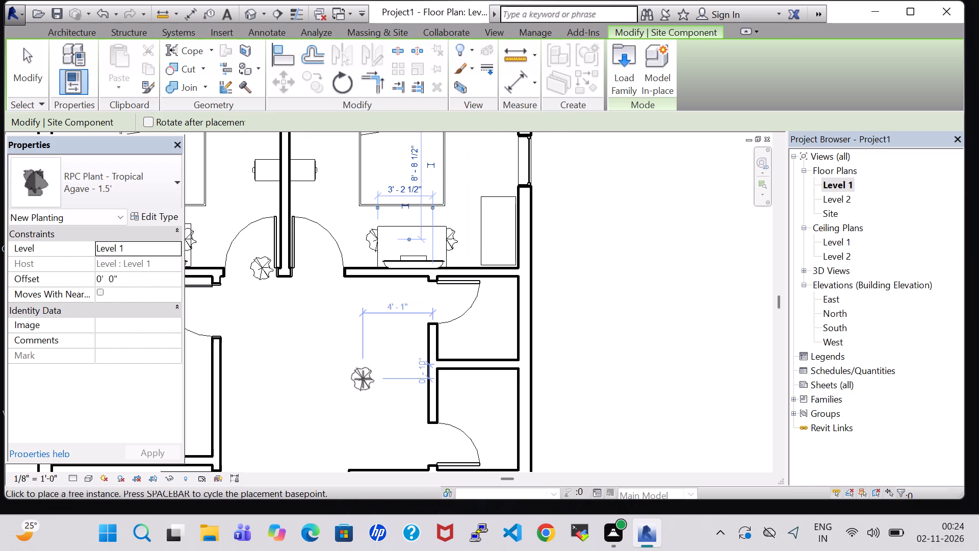
{"action": "key", "text": "Escape"}
{"action": "key", "text": "Escape"}
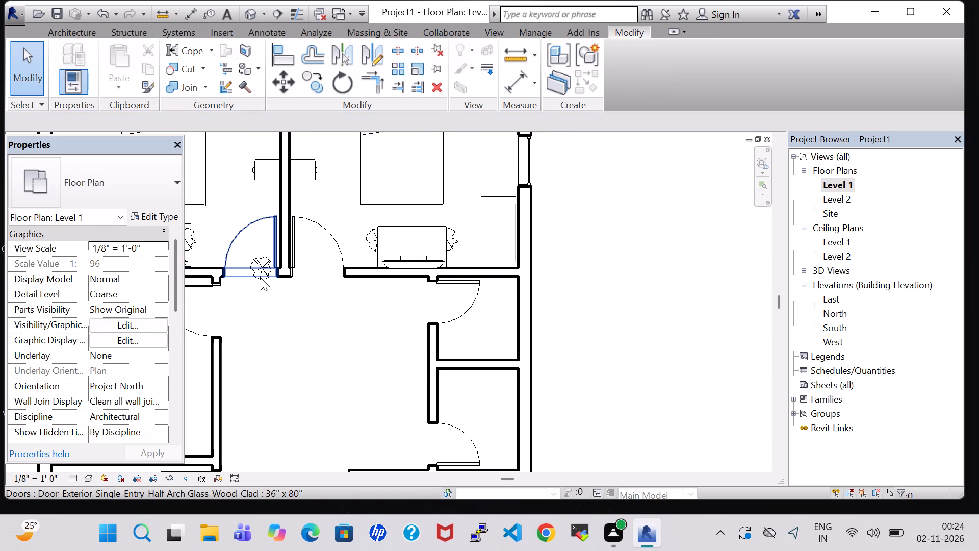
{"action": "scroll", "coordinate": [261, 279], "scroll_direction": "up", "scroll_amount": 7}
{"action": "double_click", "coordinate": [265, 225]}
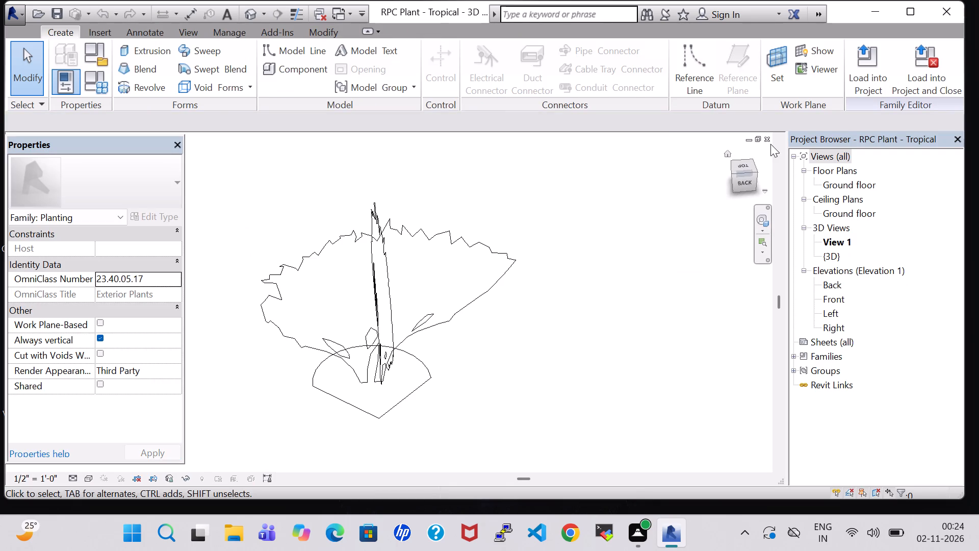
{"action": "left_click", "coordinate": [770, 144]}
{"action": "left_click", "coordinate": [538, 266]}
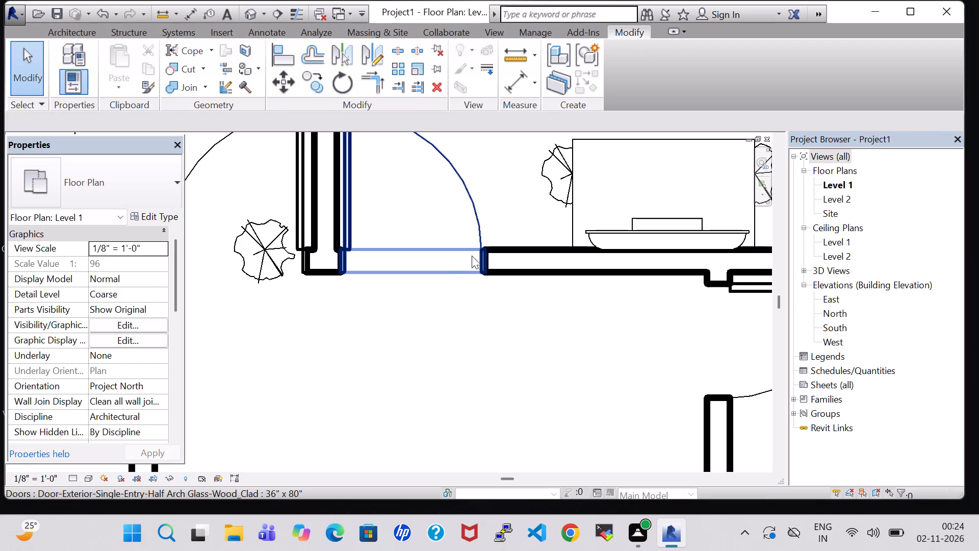
Delete the stray Agave plant in the northwest bedroom's doorway.
{"action": "left_click", "coordinate": [267, 283]}
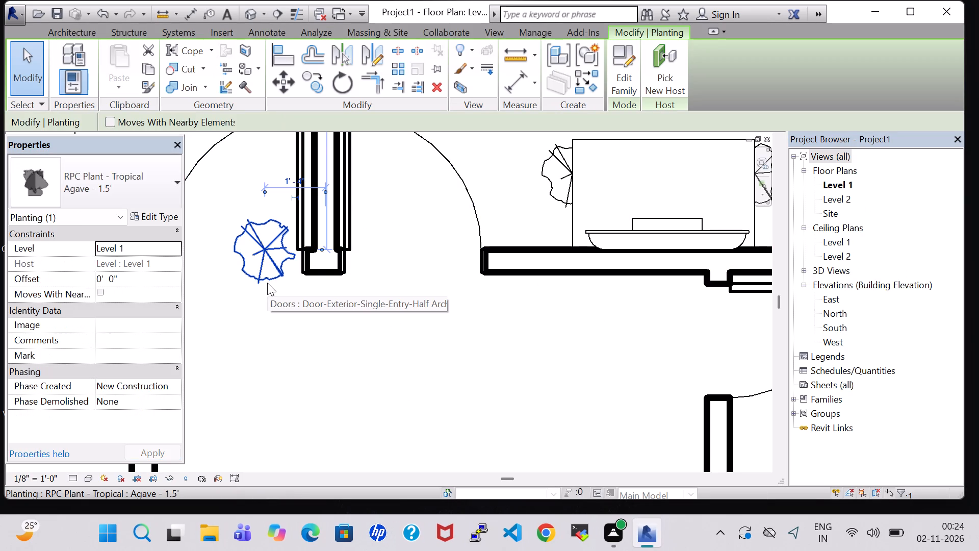
{"action": "key", "text": "Delete"}
Set the offset of the Agave plant on the west end of the northeast bedroom's TV table to 2' 0".
{"action": "scroll", "coordinate": [373, 282], "scroll_direction": "down", "scroll_amount": 2}
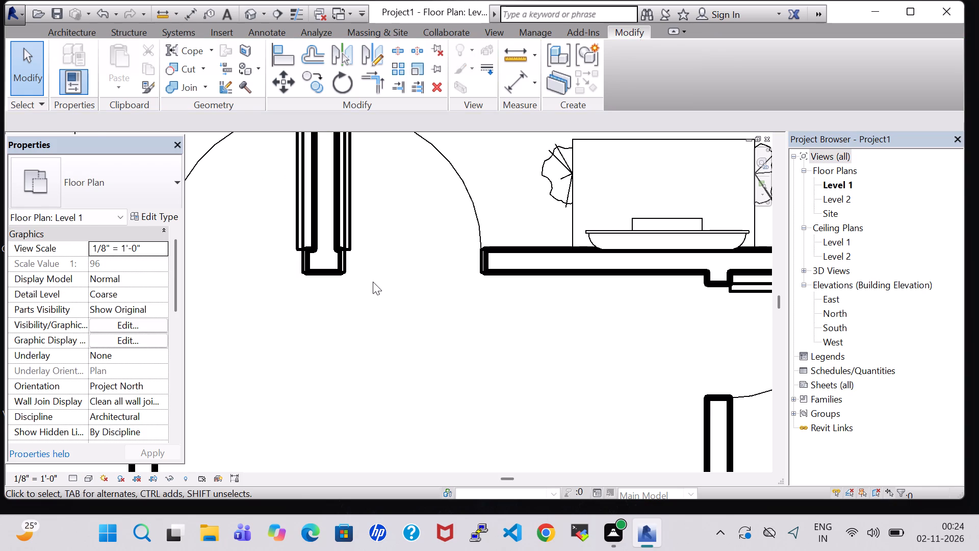
{"action": "scroll", "coordinate": [373, 282], "scroll_direction": "down", "scroll_amount": 2}
{"action": "left_click", "coordinate": [470, 222]}
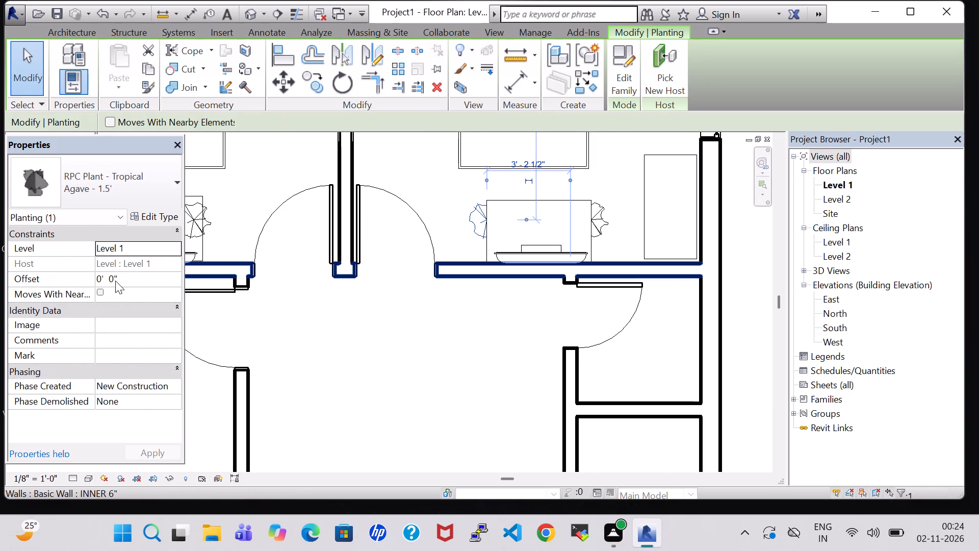
{"action": "left_click", "coordinate": [102, 279]}
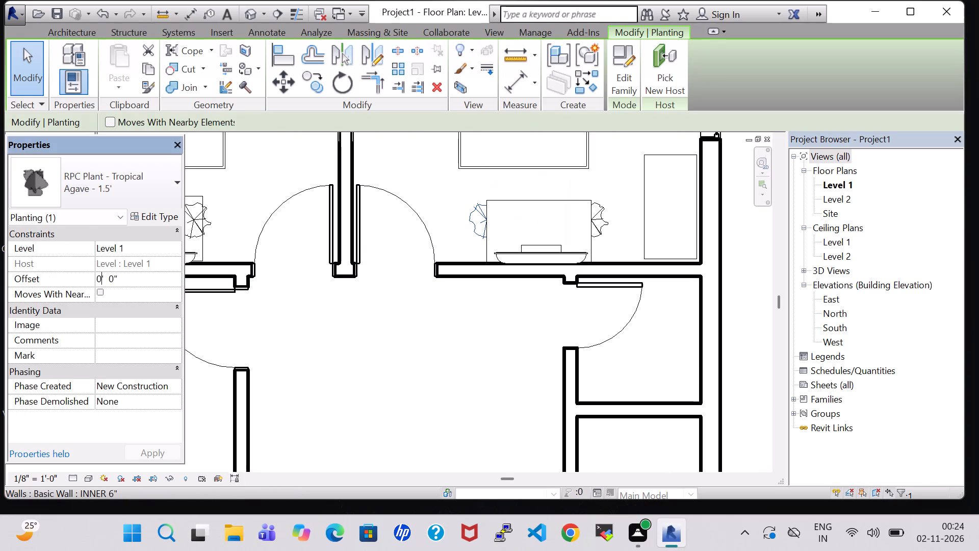
{"action": "key", "text": "BackSpace"}
{"action": "key", "text": "2"}
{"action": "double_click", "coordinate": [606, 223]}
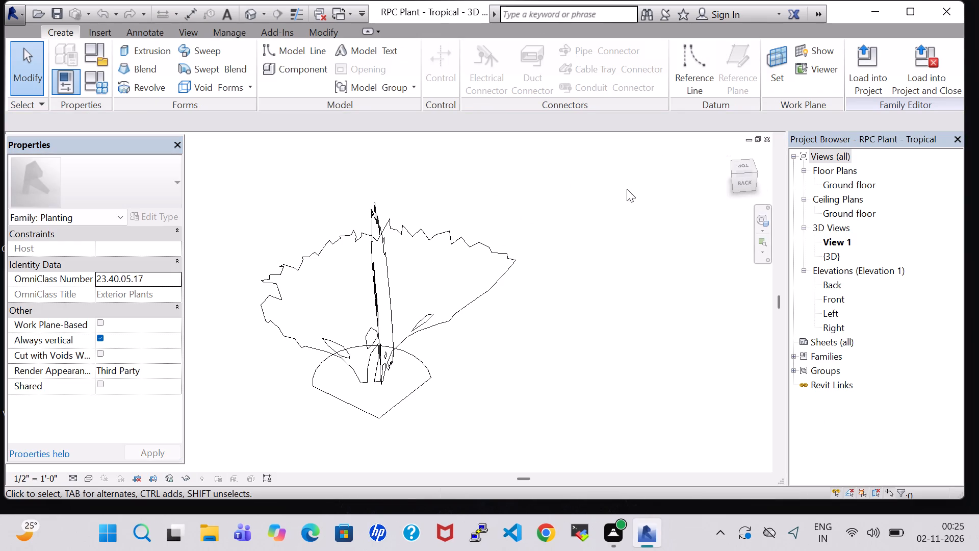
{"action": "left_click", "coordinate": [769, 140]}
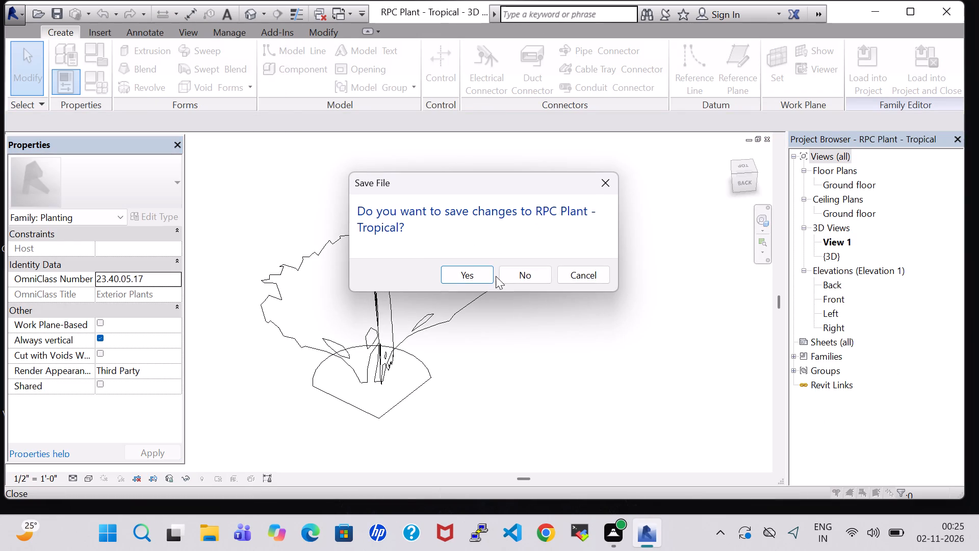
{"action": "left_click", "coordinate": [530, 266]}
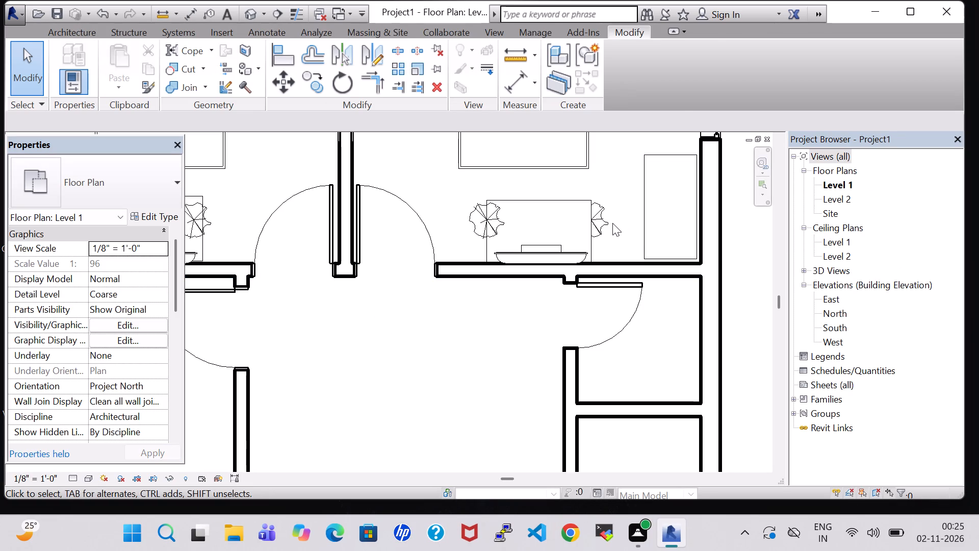
Set the offset of the Agave plant on the east end of the northeast bedroom's TV table to 2' 0".
{"action": "left_click", "coordinate": [612, 223]}
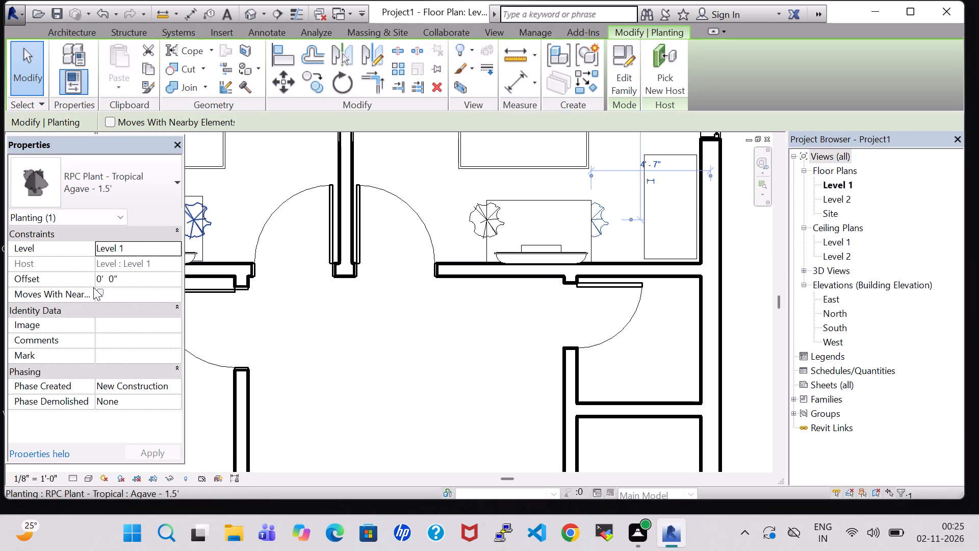
{"action": "left_click", "coordinate": [104, 280]}
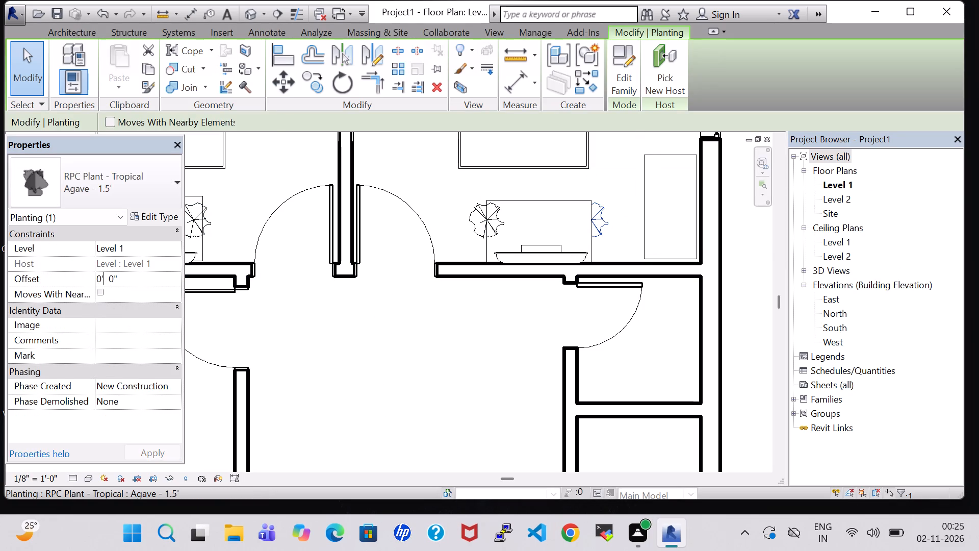
{"action": "key", "text": "Left"}
{"action": "key", "text": "BackSpace"}
{"action": "key", "text": "2"}
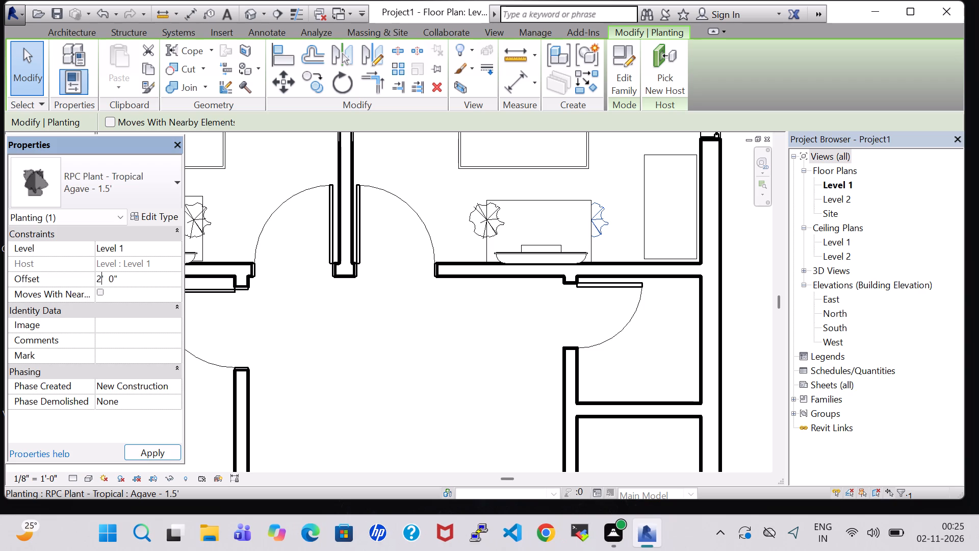
{"action": "left_click", "coordinate": [158, 453]}
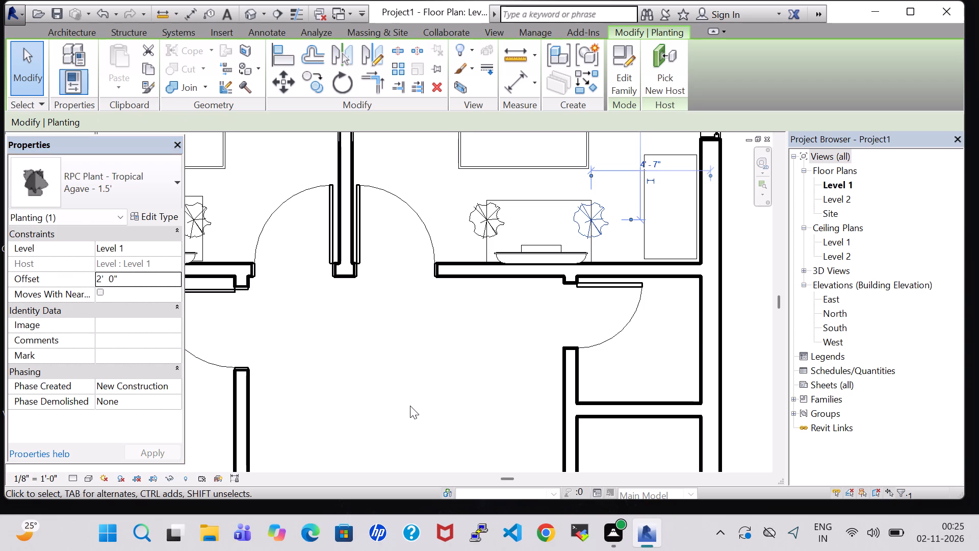
{"action": "left_click", "coordinate": [410, 406]}
Nudge the northeast bedroom's two TV-table Agave plants inward, the west one about 3" east and the east one about 3" west.
{"action": "left_click", "coordinate": [473, 222]}
{"action": "key", "text": "Right"}
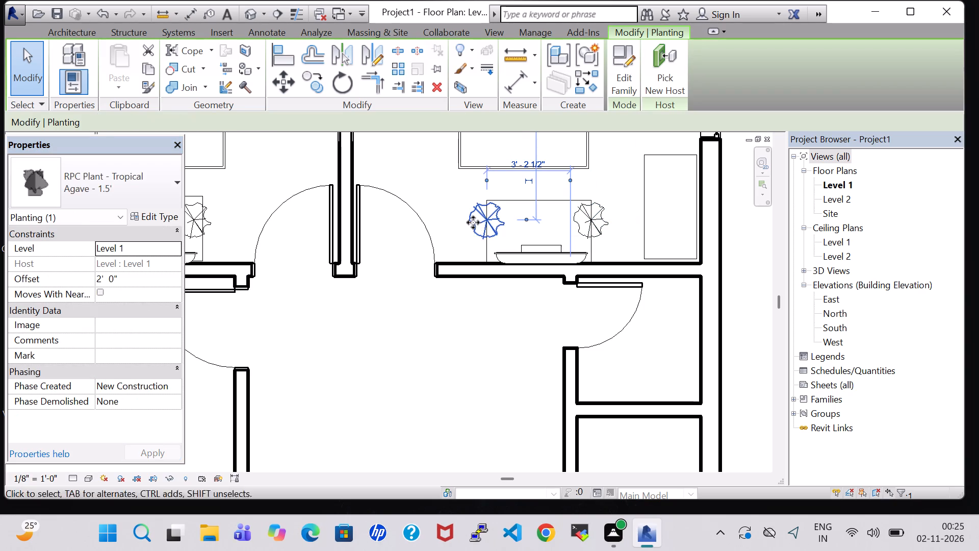
{"action": "key", "text": "Right"}
{"action": "key", "text": "Right"}
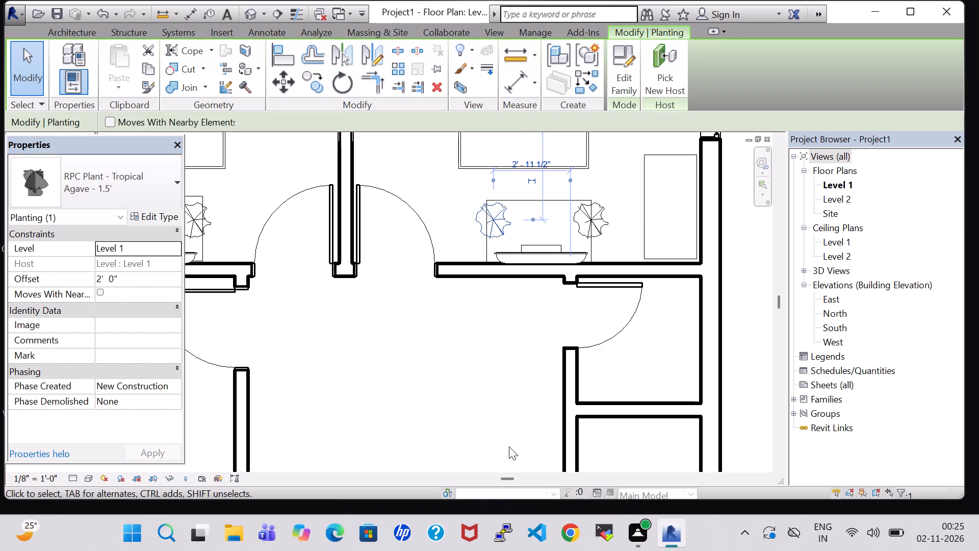
{"action": "double_click", "coordinate": [599, 374]}
{"action": "left_click", "coordinate": [603, 228]}
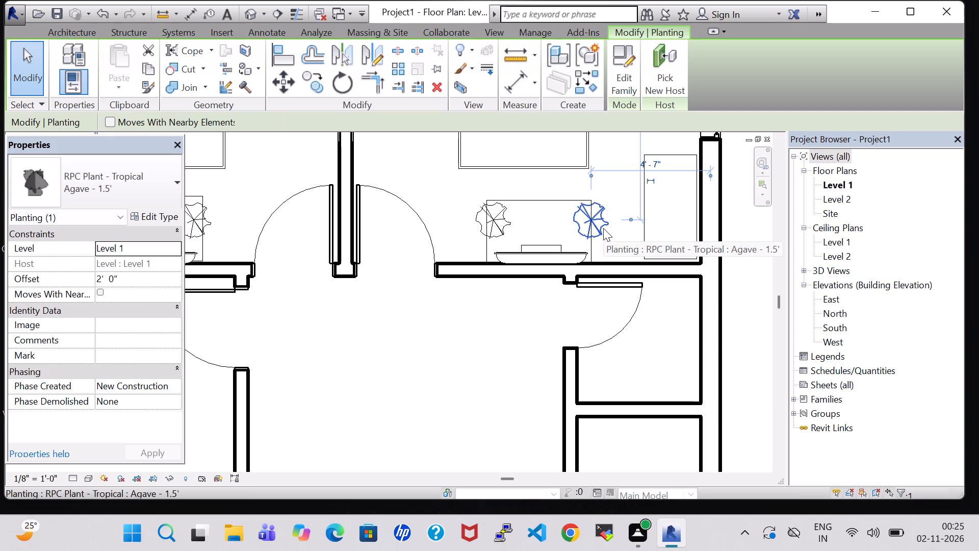
{"action": "key", "text": "Left"}
{"action": "key", "text": "Left"}
{"action": "key", "text": "Left"}
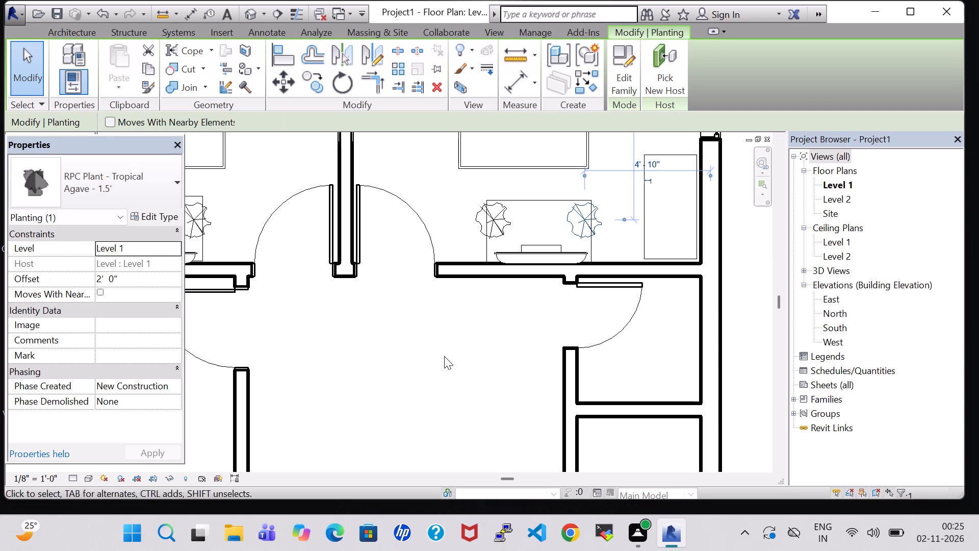
{"action": "left_click", "coordinate": [427, 363]}
{"action": "left_click", "coordinate": [555, 254]}
{"action": "double_click", "coordinate": [452, 332]}
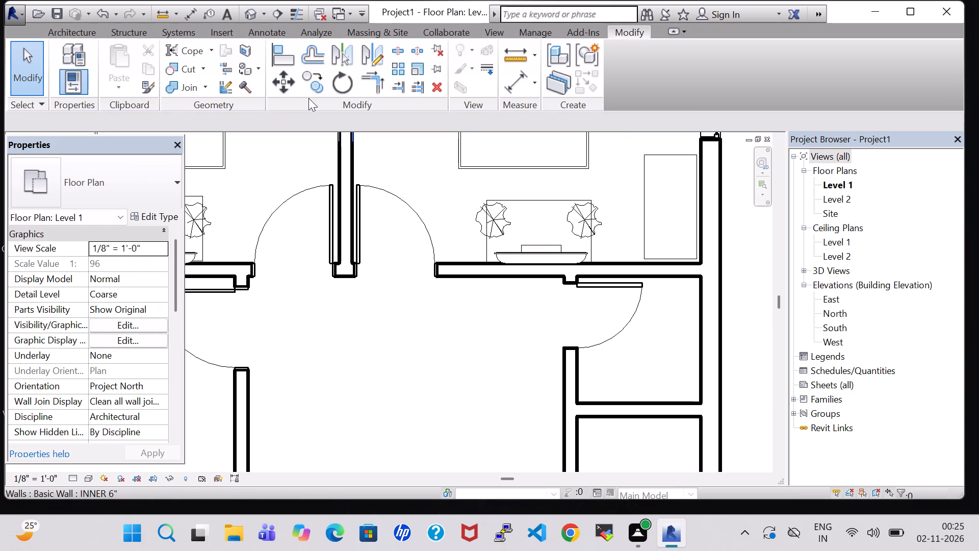
Examine the TV tables, plants and furniture of both north bedrooms in the 3D view.
{"action": "left_click", "coordinate": [245, 12]}
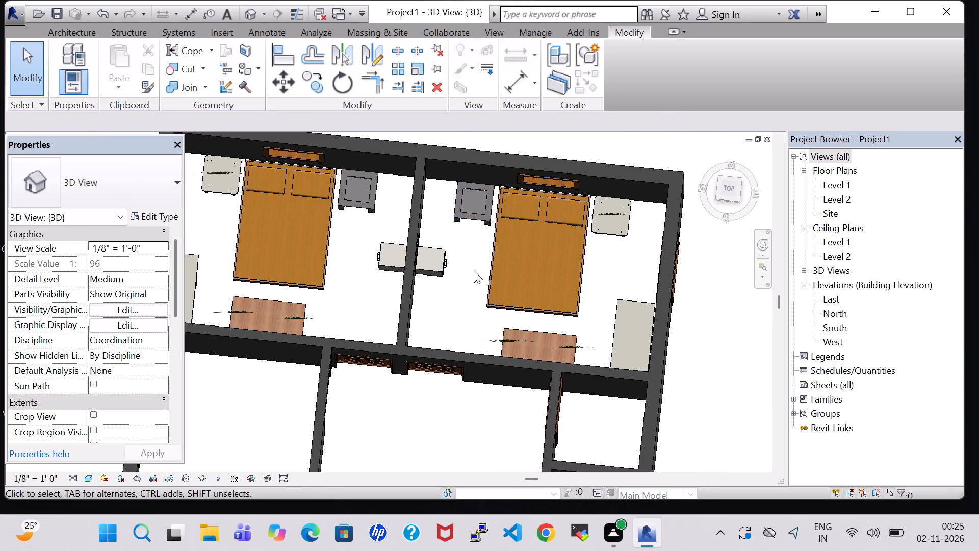
{"action": "middle_click_drag", "start_coordinate": [362, 240], "coordinate": [441, 252]}
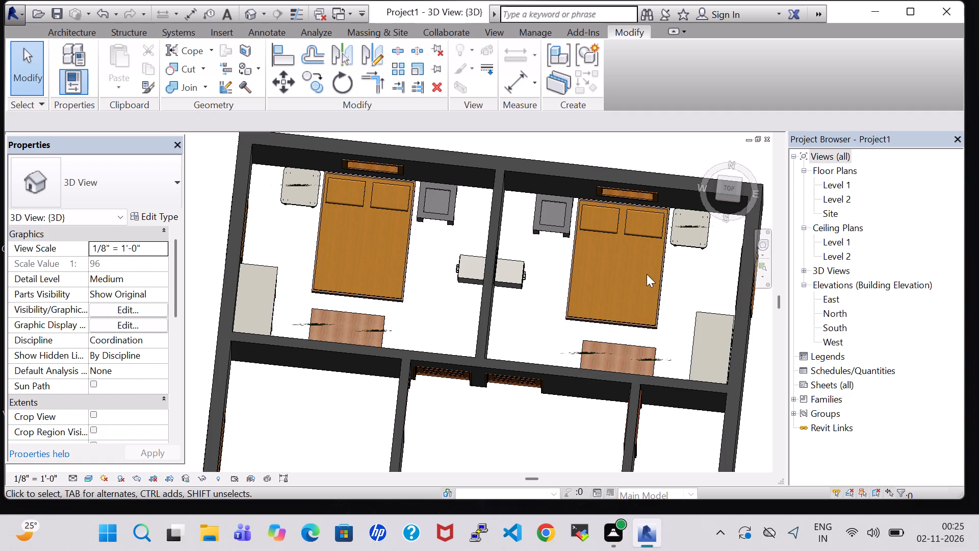
{"action": "middle_click_drag", "start_coordinate": [647, 274], "coordinate": [648, 321], "text": "shift"}
{"action": "scroll", "coordinate": [648, 321], "scroll_direction": "up", "scroll_amount": 3}
{"action": "middle_click_drag", "start_coordinate": [645, 320], "coordinate": [692, 304]}
{"action": "scroll", "coordinate": [645, 320], "scroll_direction": "up", "scroll_amount": 1, "text": "shift"}
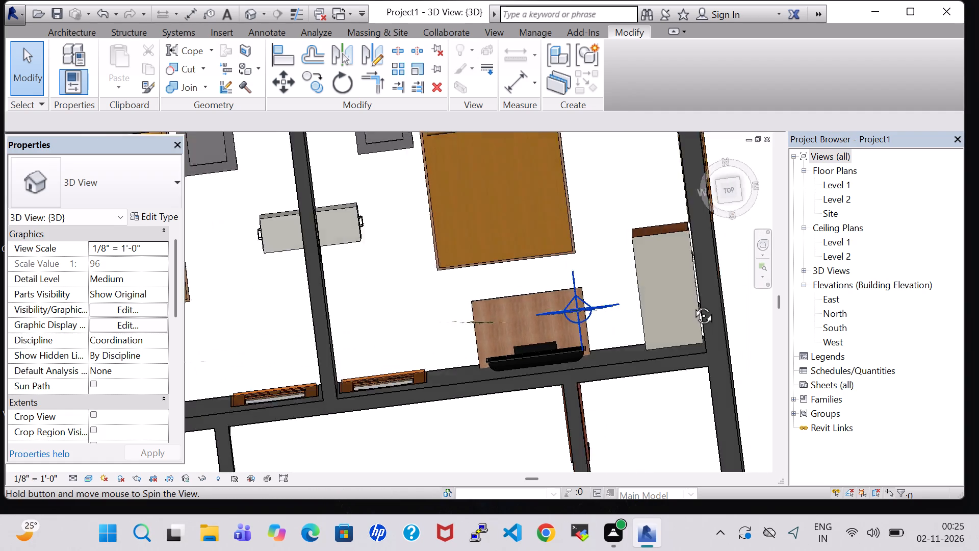
{"action": "middle_click_drag", "start_coordinate": [692, 304], "coordinate": [704, 298]}
{"action": "middle_click_drag", "start_coordinate": [495, 280], "coordinate": [528, 181]}
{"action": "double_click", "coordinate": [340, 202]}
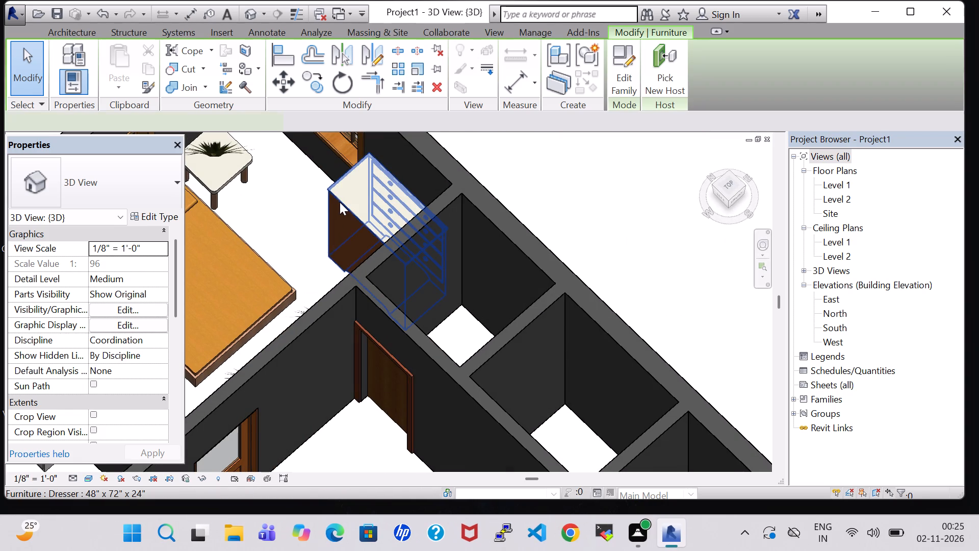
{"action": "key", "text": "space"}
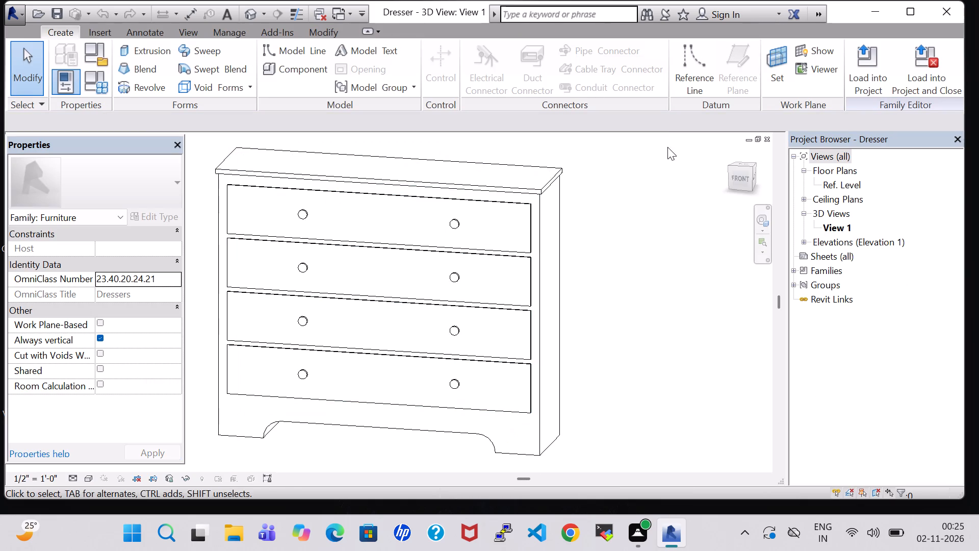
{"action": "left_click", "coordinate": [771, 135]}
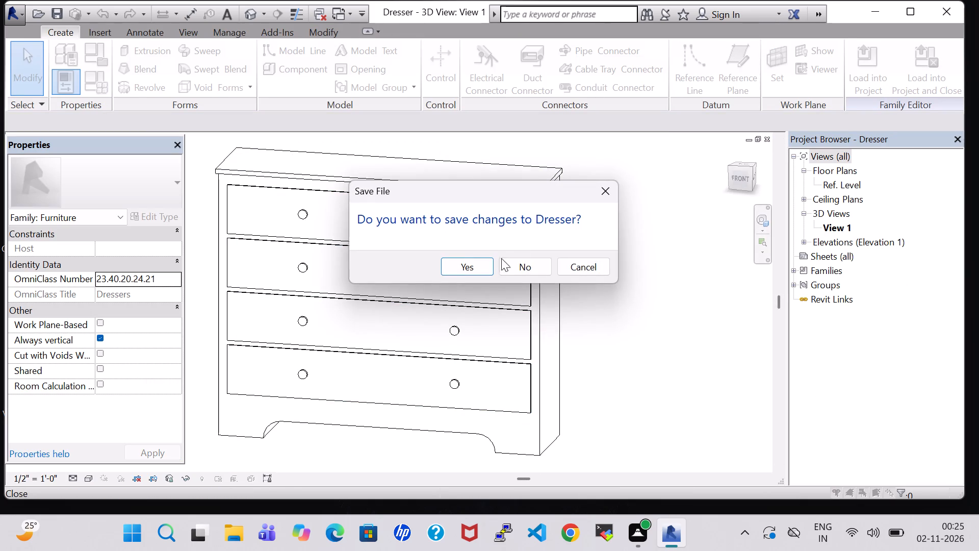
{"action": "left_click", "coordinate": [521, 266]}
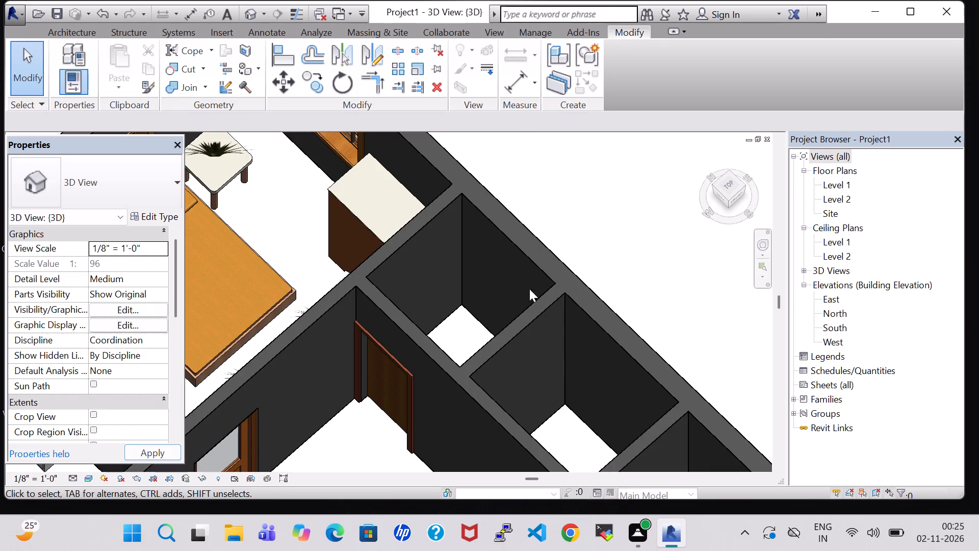
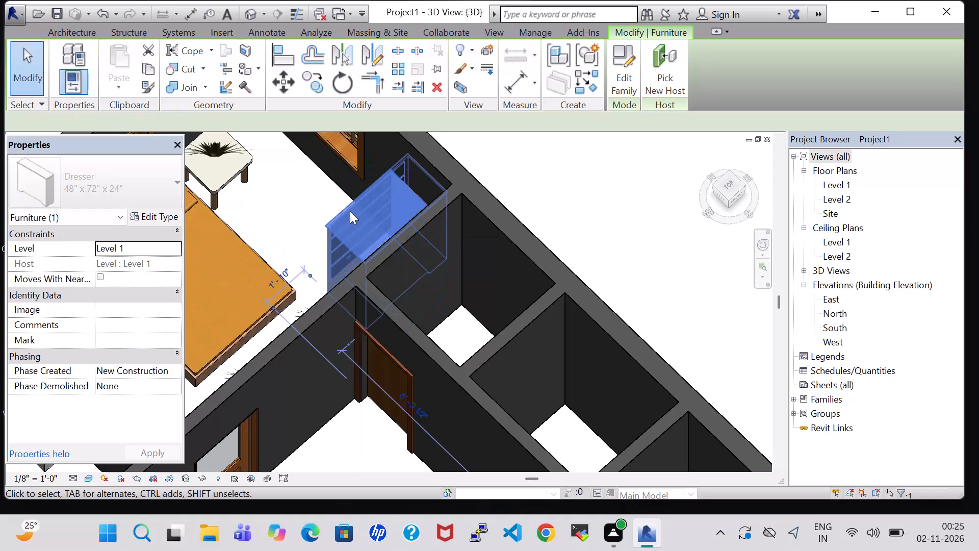
Examine the two furnished north bedrooms and the overall house in the 3D view.
{"action": "left_click", "coordinate": [606, 173]}
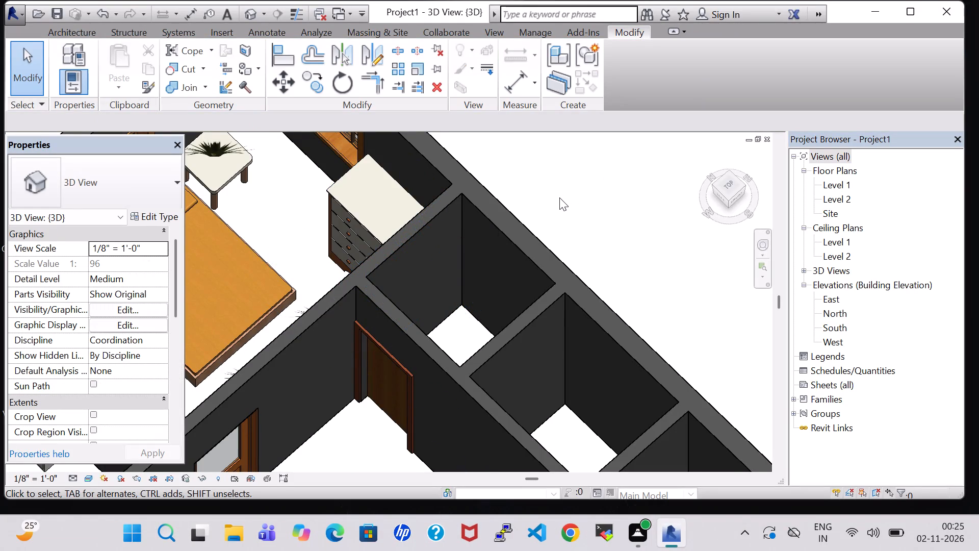
{"action": "scroll", "coordinate": [559, 197], "scroll_direction": "down", "scroll_amount": 6}
{"action": "middle_click", "coordinate": [505, 196]}
{"action": "middle_click_drag", "start_coordinate": [505, 196], "coordinate": [530, 268]}
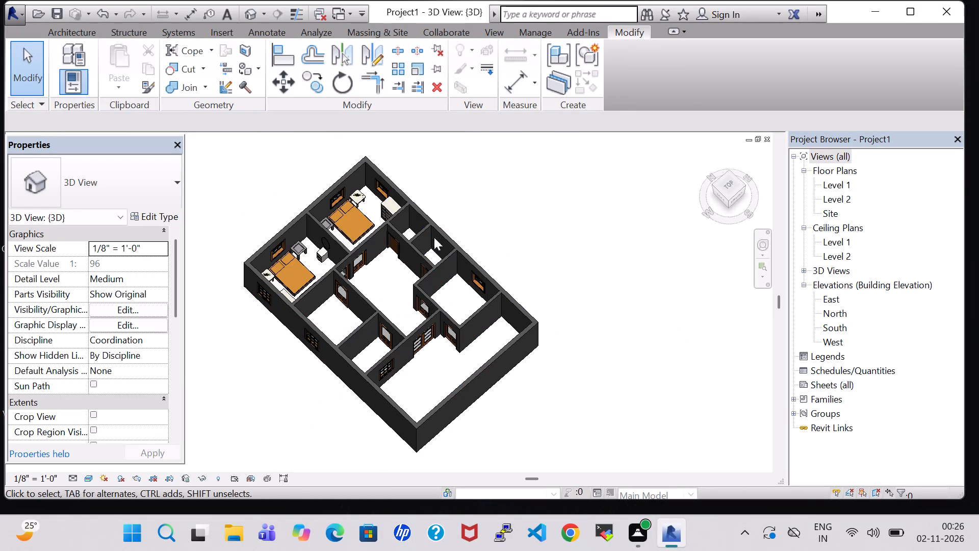
{"action": "scroll", "coordinate": [399, 226], "scroll_direction": "up", "scroll_amount": 6}
{"action": "middle_click_drag", "start_coordinate": [355, 299], "coordinate": [469, 405]}
{"action": "scroll", "coordinate": [355, 299], "scroll_direction": "up", "scroll_amount": 1}
{"action": "middle_click", "coordinate": [469, 405]}
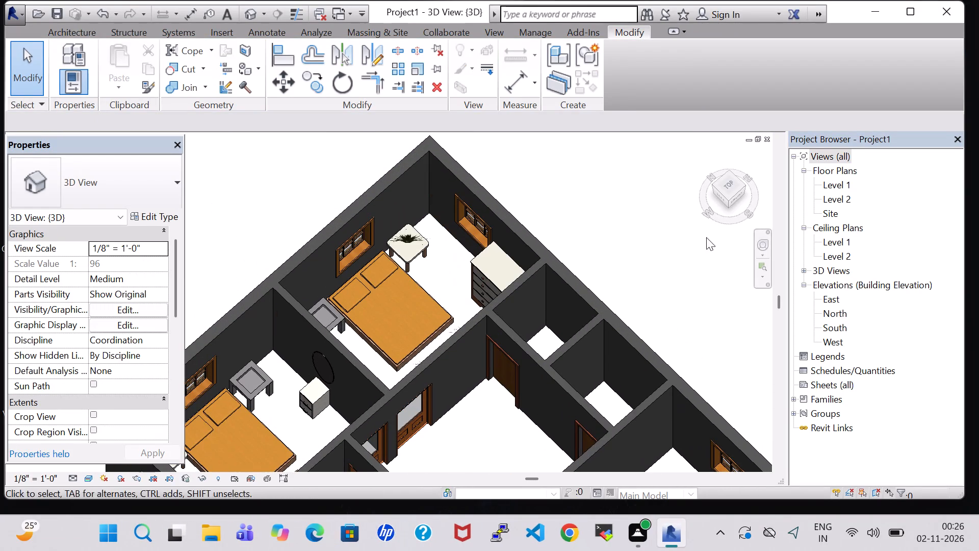
Place a tagged room in each of the two north bedrooms on the Level 1 floor plan.
{"action": "double_click", "coordinate": [827, 184]}
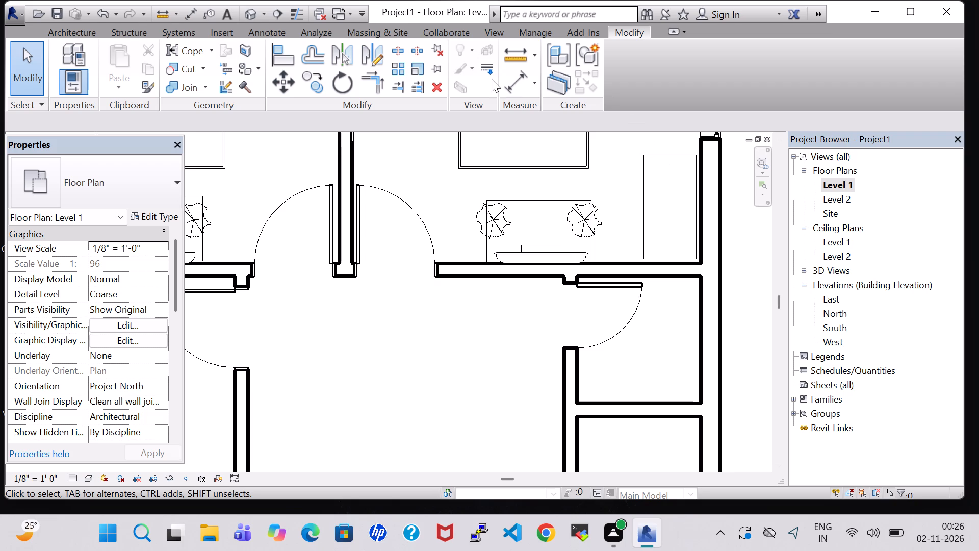
{"action": "scroll", "coordinate": [492, 79], "scroll_direction": "down", "scroll_amount": 2}
{"action": "scroll", "coordinate": [448, 333], "scroll_direction": "down", "scroll_amount": 8}
{"action": "middle_click_drag", "start_coordinate": [438, 334], "coordinate": [531, 302]}
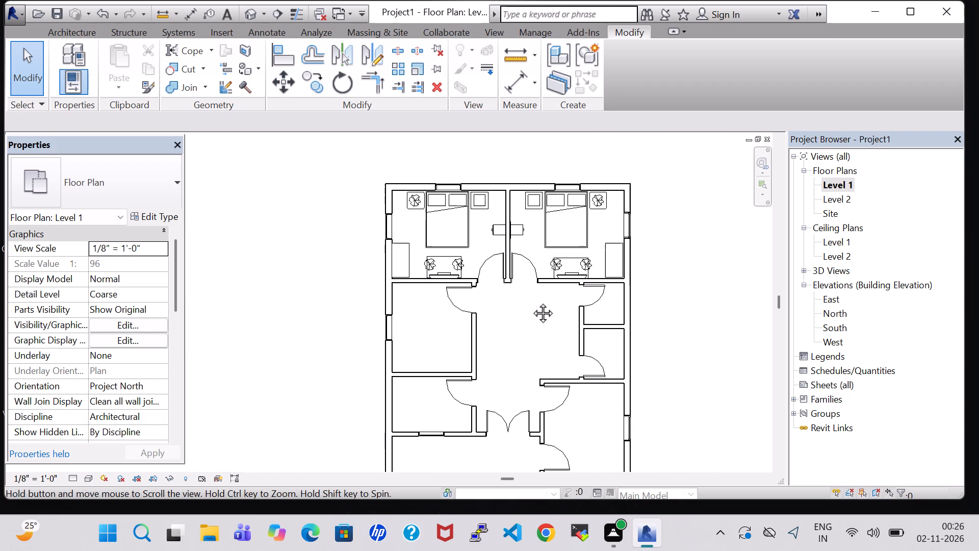
{"action": "middle_click_drag", "start_coordinate": [531, 302], "coordinate": [531, 293]}
{"action": "left_click", "coordinate": [97, 34]}
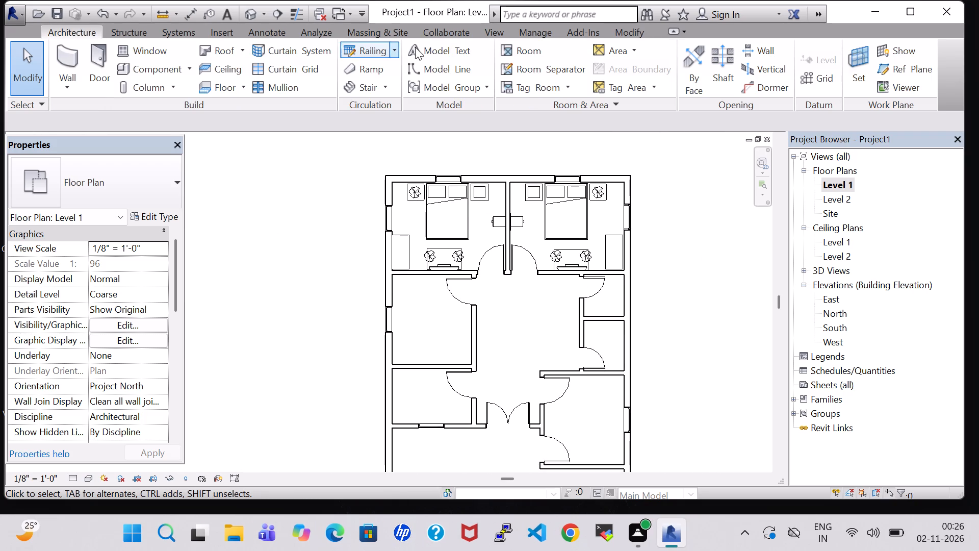
{"action": "left_click", "coordinate": [536, 47]}
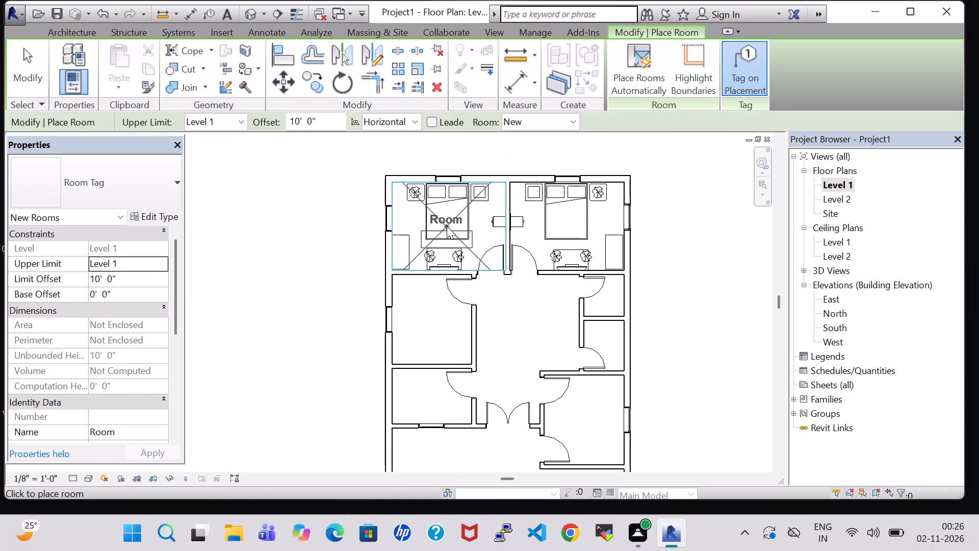
{"action": "left_click", "coordinate": [447, 223]}
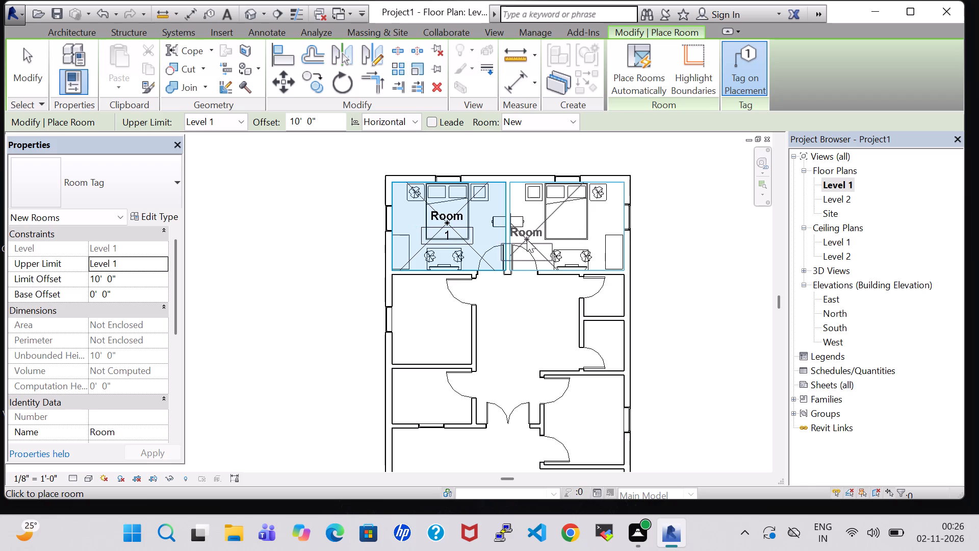
{"action": "left_click", "coordinate": [565, 231]}
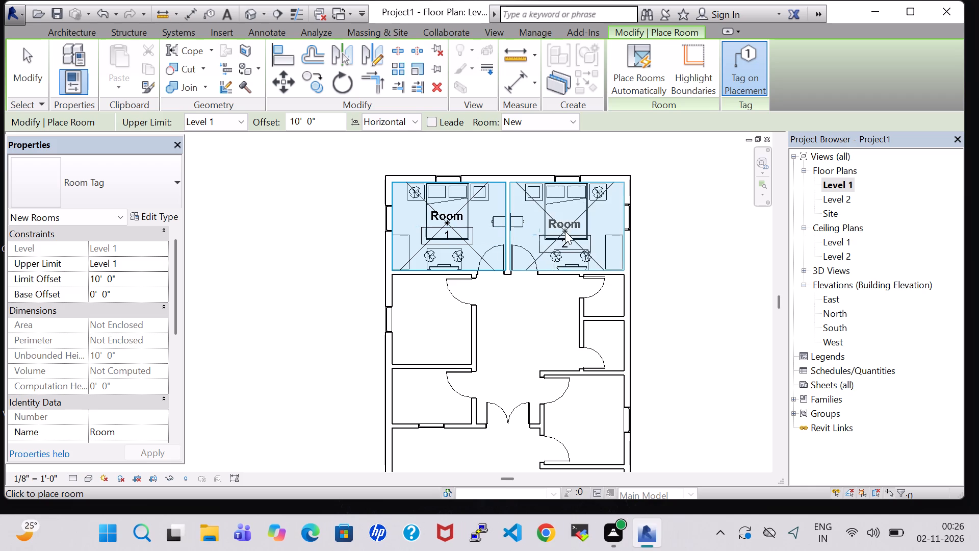
{"action": "key", "text": "Escape"}
{"action": "key", "text": "Escape"}
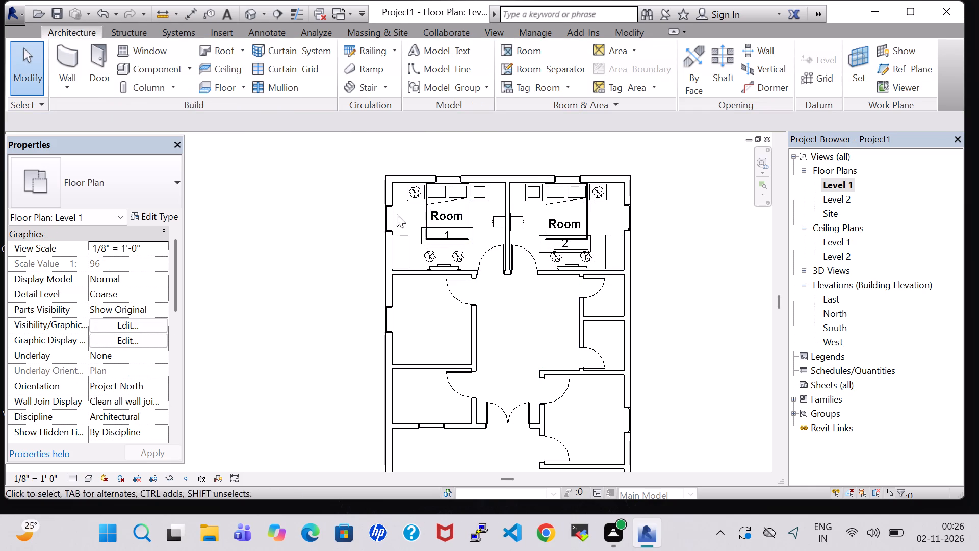
Turn off Show Room Number in the Room Tag type properties.
{"action": "left_click", "coordinate": [445, 218]}
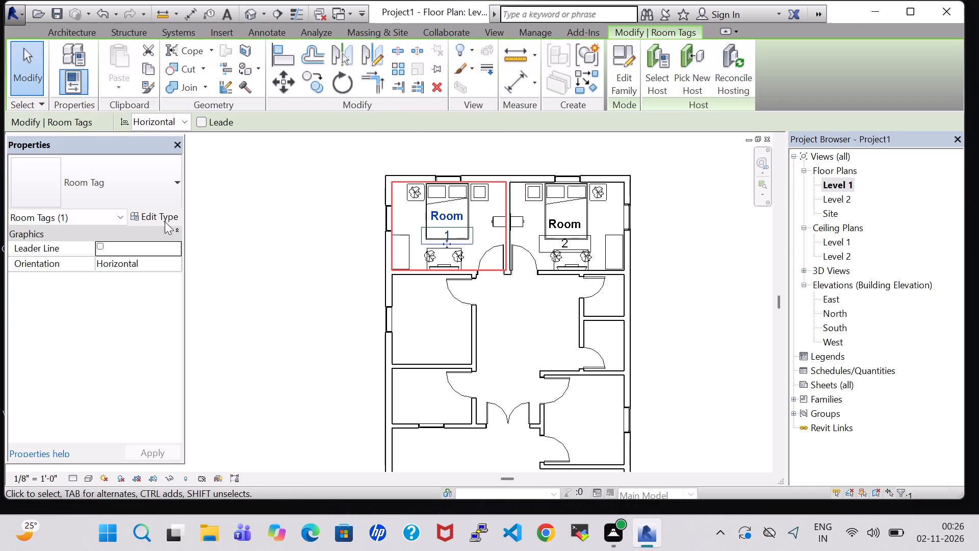
{"action": "left_click", "coordinate": [162, 220]}
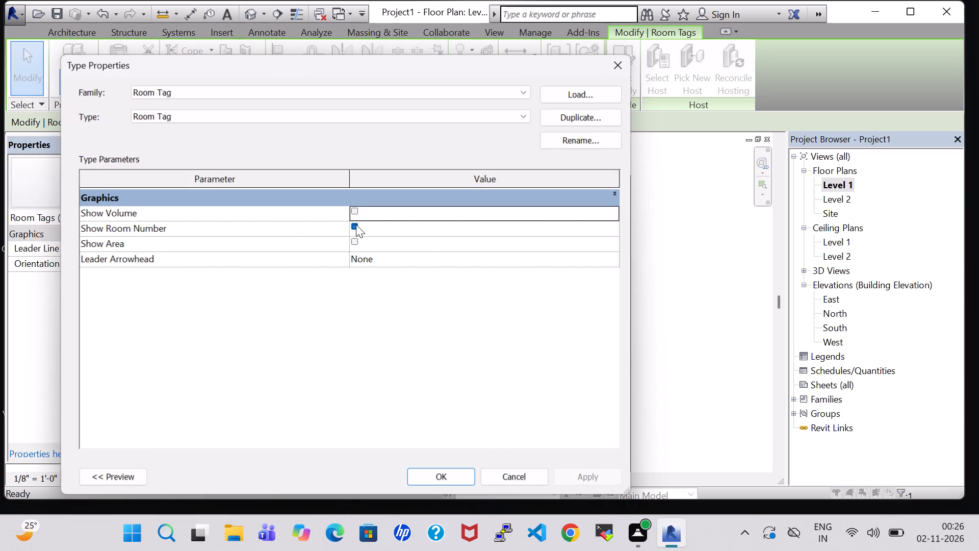
{"action": "left_click", "coordinate": [356, 224]}
{"action": "left_click", "coordinate": [462, 477]}
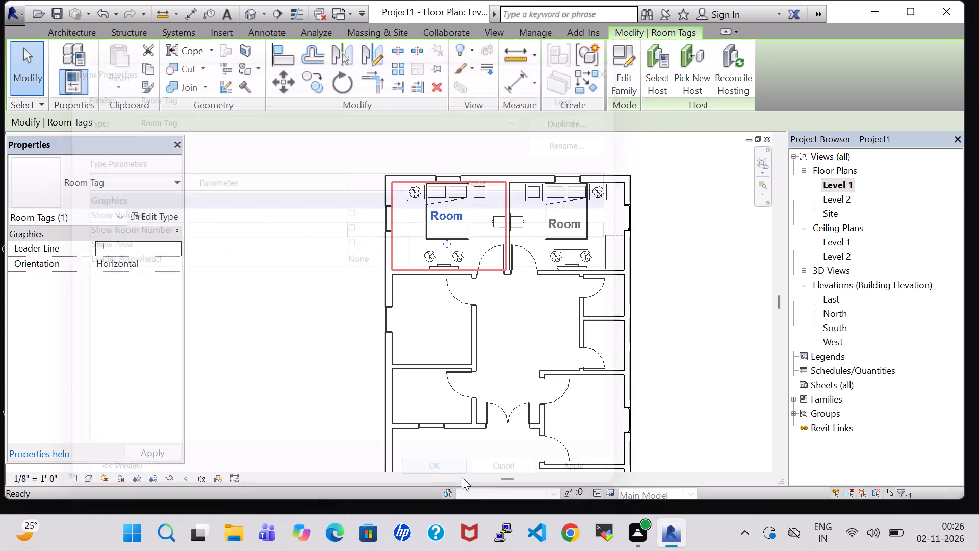
Rename the northwest and northeast rooms as BEDROOM in their room tags.
{"action": "double_click", "coordinate": [450, 215]}
{"action": "key", "text": "BackSpace"}
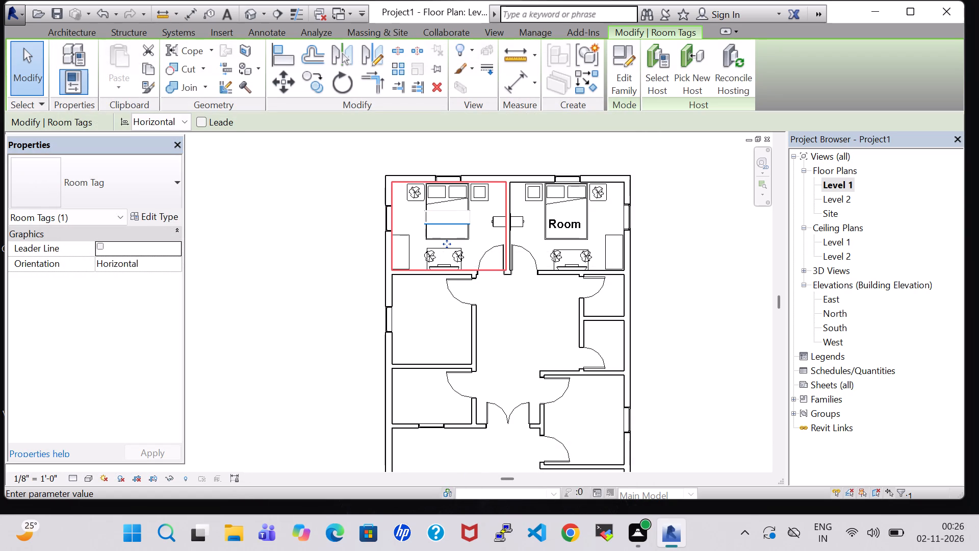
{"action": "type", "text": "BEDROOM"}
{"action": "key", "text": "Return"}
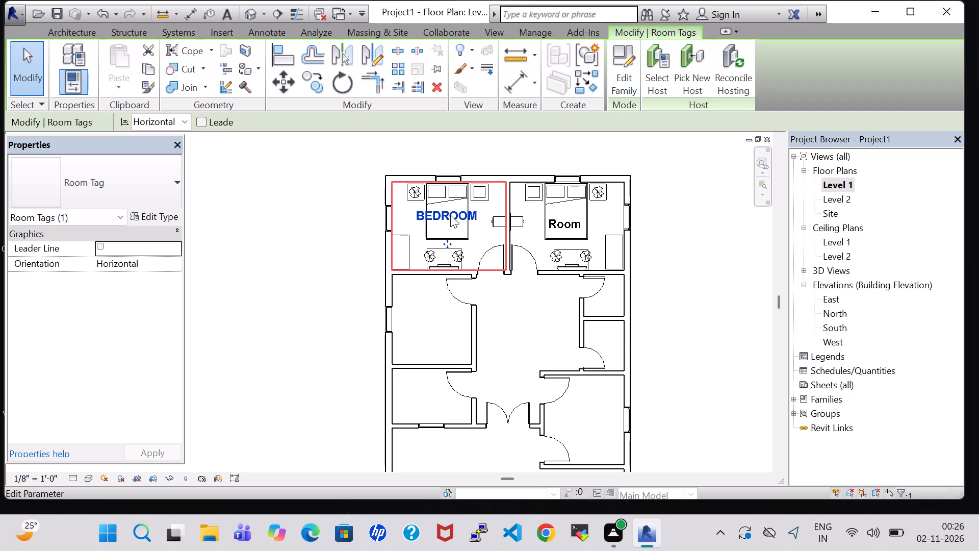
{"action": "left_click", "coordinate": [579, 219]}
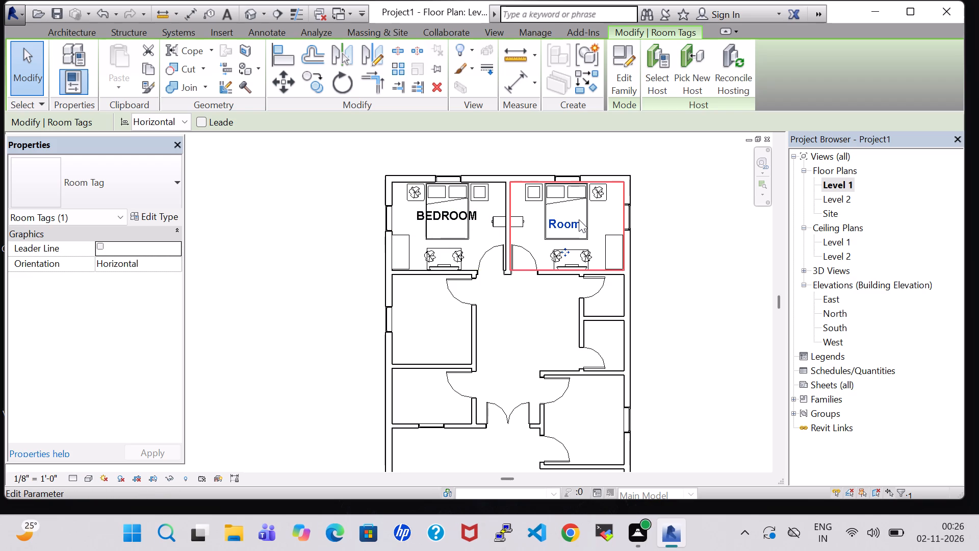
{"action": "left_click", "coordinate": [579, 219]}
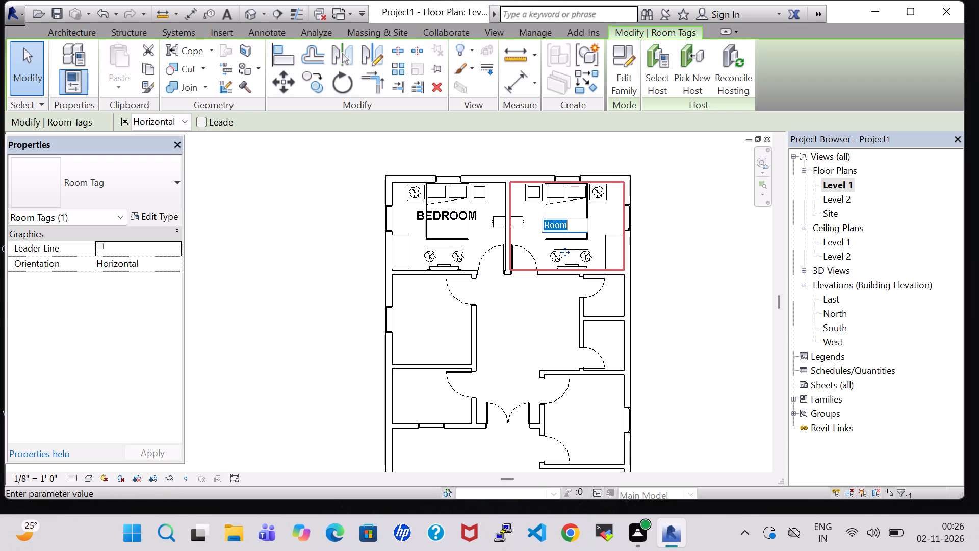
{"action": "key", "text": "BackSpace"}
{"action": "type", "text": "BEDROOM"}
{"action": "key", "text": "Return"}
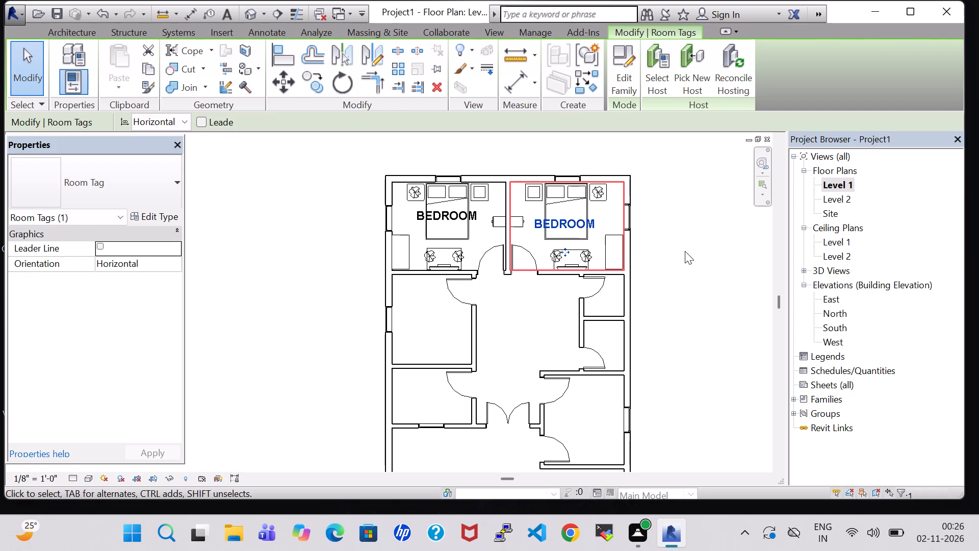
{"action": "left_click", "coordinate": [685, 251]}
Nudge the northeast bedroom's room tag north by two increments, roughly in line with the northwest bedroom's tag.
{"action": "left_click", "coordinate": [560, 221]}
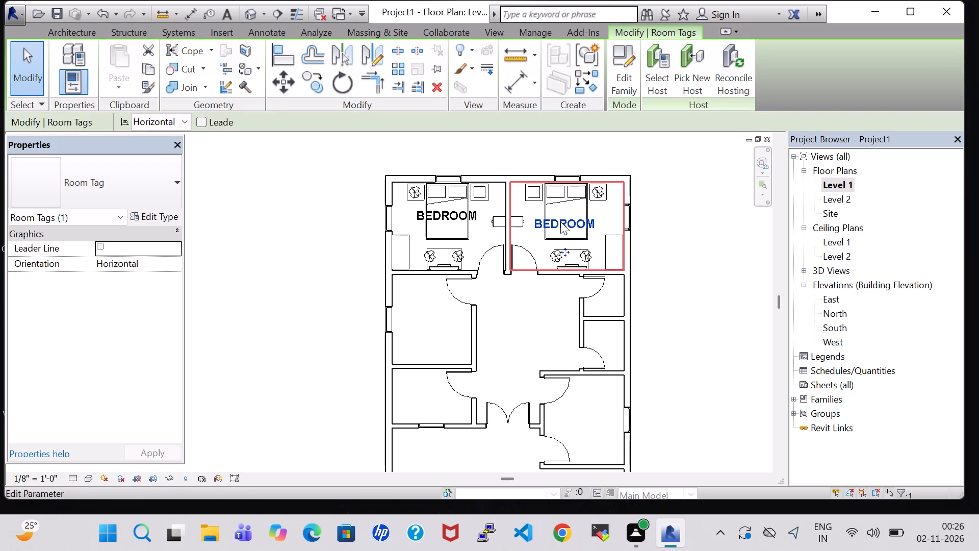
{"action": "key", "text": "Up"}
{"action": "key", "text": "Up"}
{"action": "double_click", "coordinate": [693, 252]}
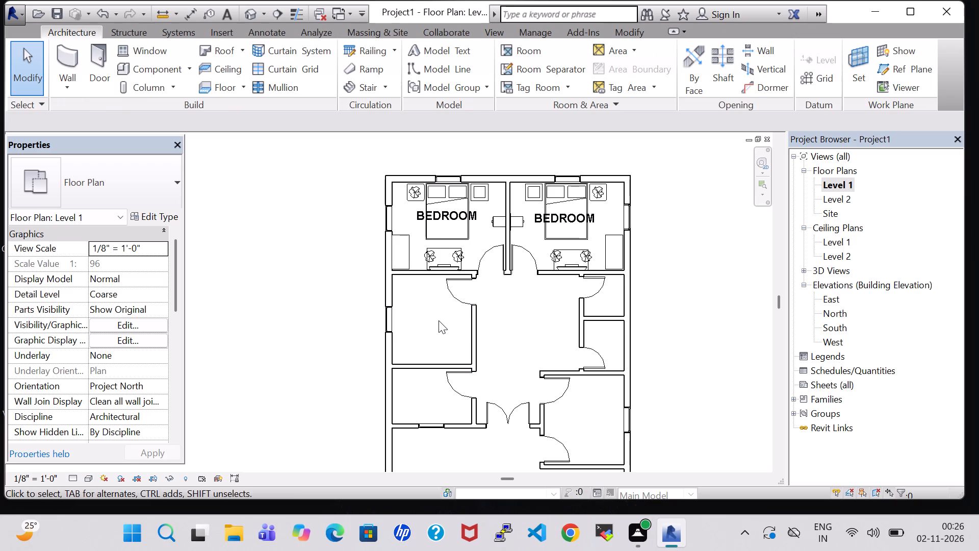
Load the Bed-Standard.0001 family from the Beds folder of the US Imperial furniture library.
{"action": "left_click", "coordinate": [161, 63]}
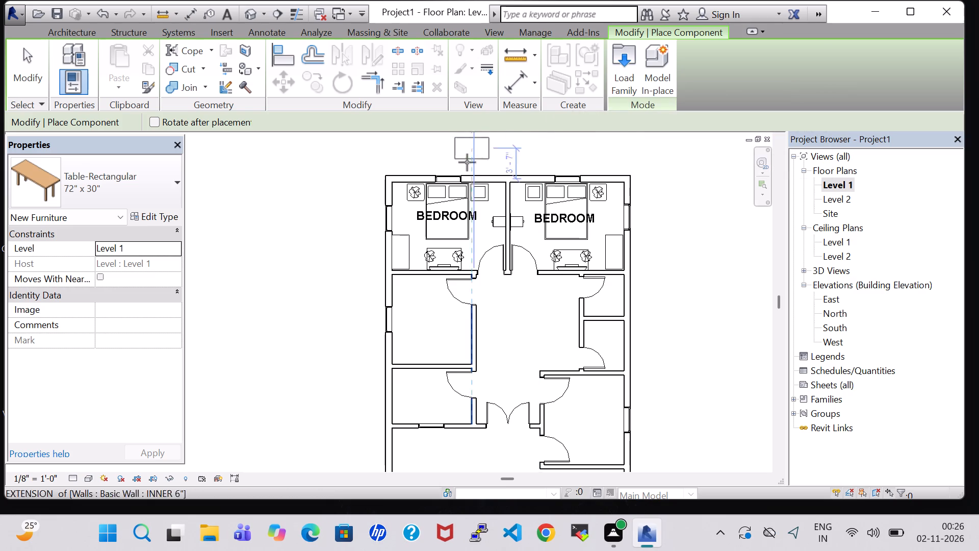
{"action": "key", "text": "Escape"}
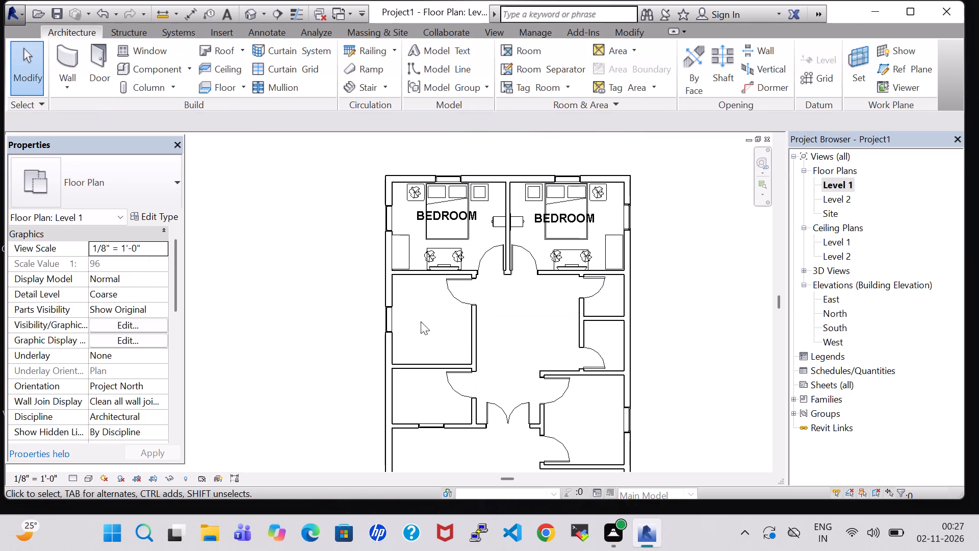
{"action": "left_click", "coordinate": [145, 67]}
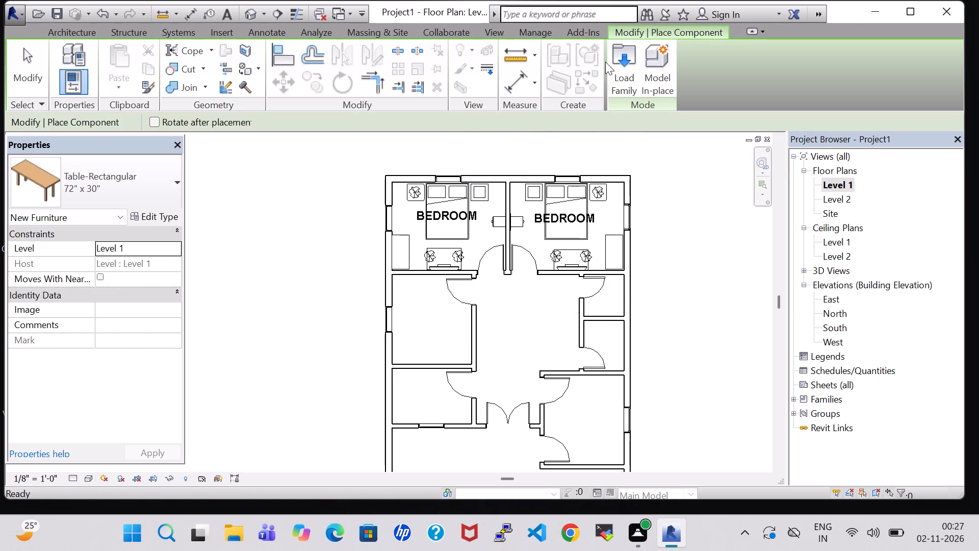
{"action": "left_click", "coordinate": [605, 62]}
{"action": "double_click", "coordinate": [619, 62]}
{"action": "scroll", "coordinate": [576, 293], "scroll_direction": "down", "scroll_amount": 2}
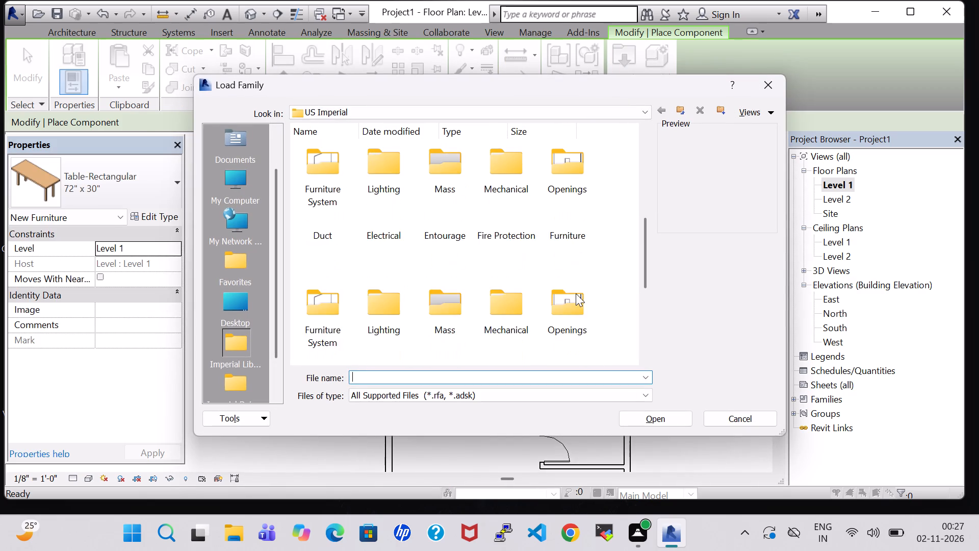
{"action": "scroll", "coordinate": [563, 183], "scroll_direction": "up", "scroll_amount": 1}
{"action": "double_click", "coordinate": [569, 209]}
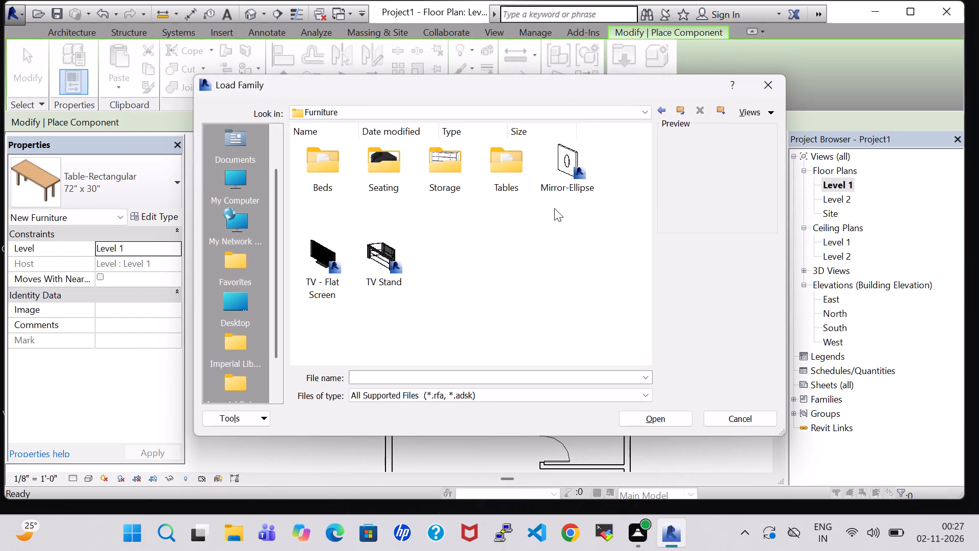
{"action": "left_click", "coordinate": [325, 157]}
{"action": "double_click", "coordinate": [324, 176]}
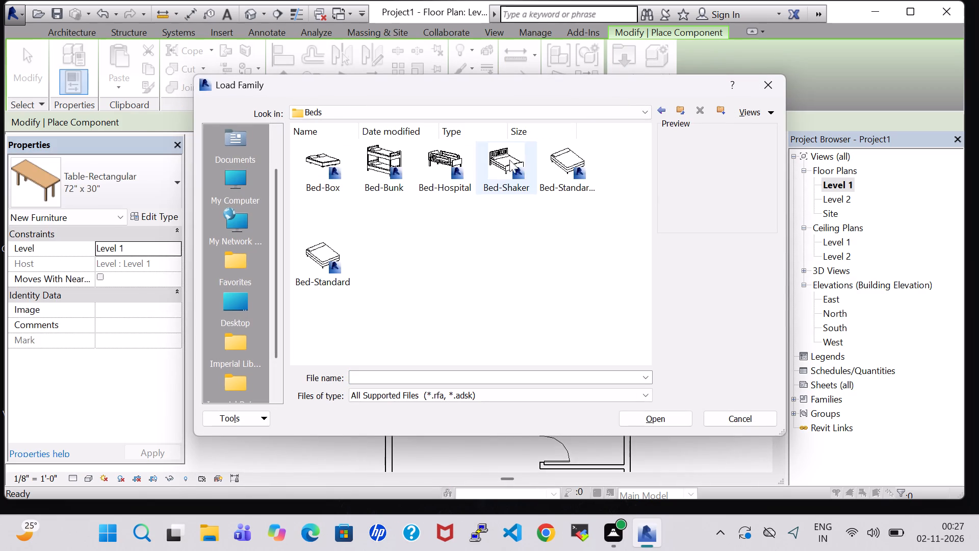
{"action": "left_click", "coordinate": [549, 159]}
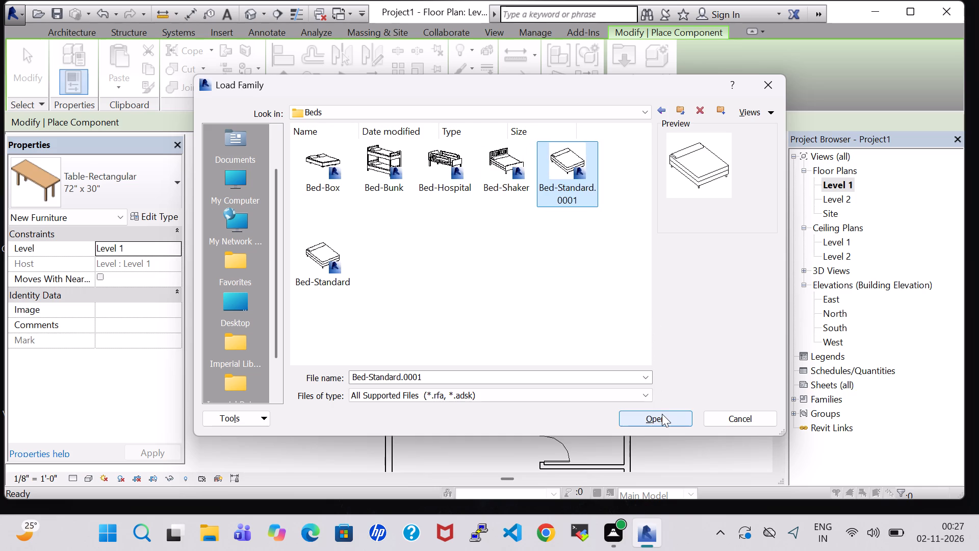
{"action": "left_click", "coordinate": [662, 414]}
Place a Double 54" x 75" bed, headboard facing the west window wall, about 3' 4" from the north wall in the room south of the northwest bedroom.
{"action": "scroll", "coordinate": [438, 315], "scroll_direction": "up", "scroll_amount": 4}
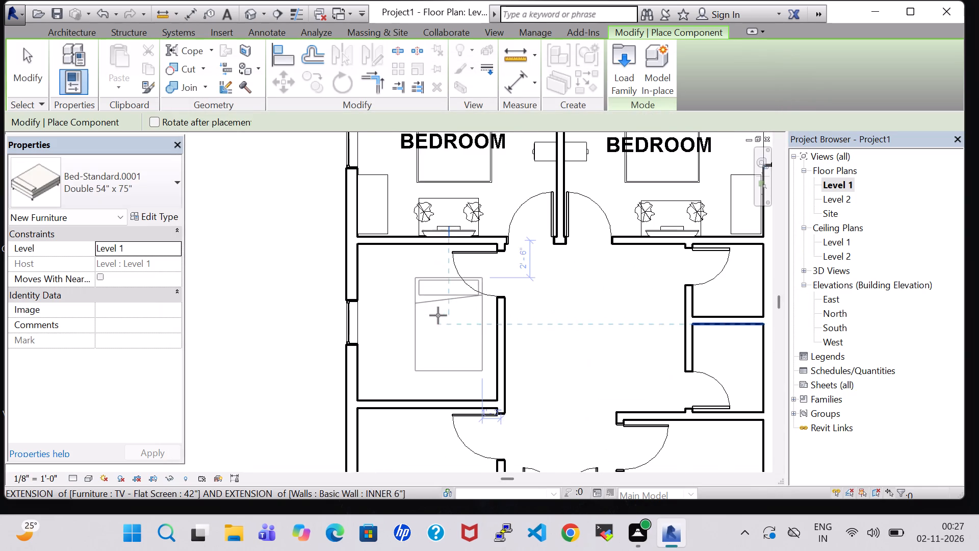
{"action": "key", "text": "space"}
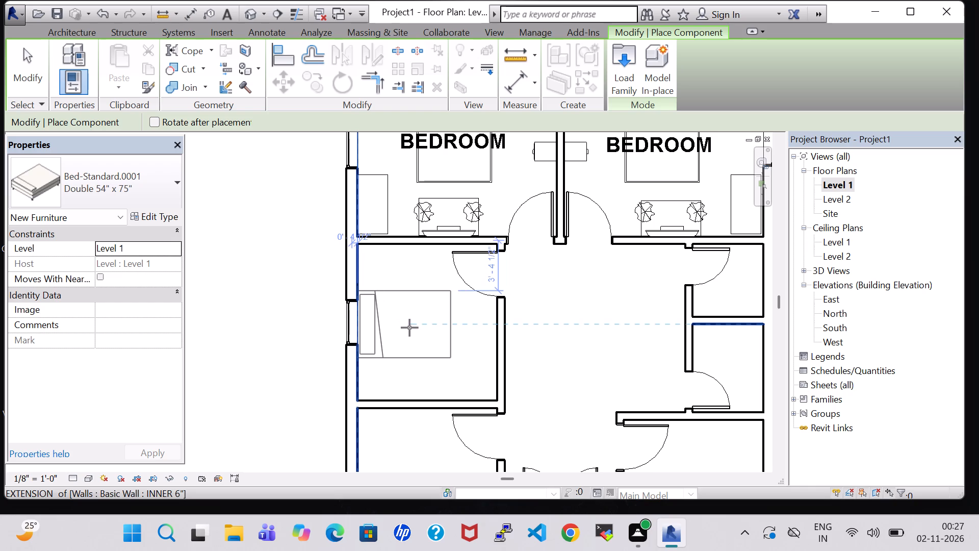
{"action": "double_click", "coordinate": [411, 328]}
{"action": "key", "text": "Escape"}
{"action": "key", "text": "Escape"}
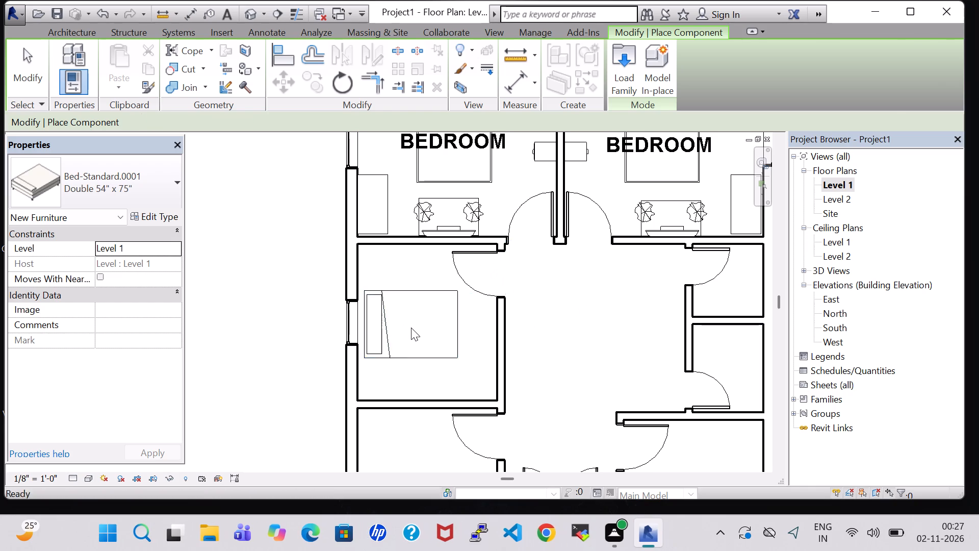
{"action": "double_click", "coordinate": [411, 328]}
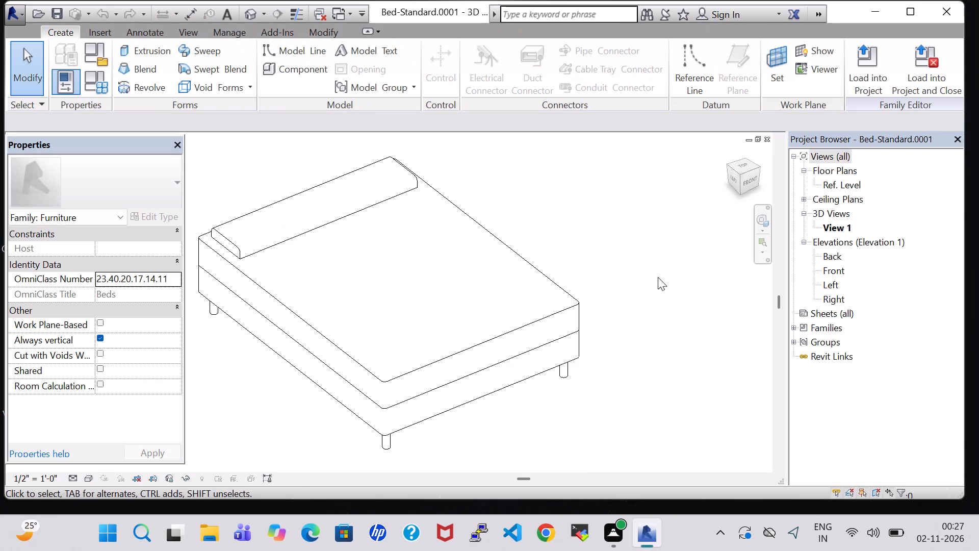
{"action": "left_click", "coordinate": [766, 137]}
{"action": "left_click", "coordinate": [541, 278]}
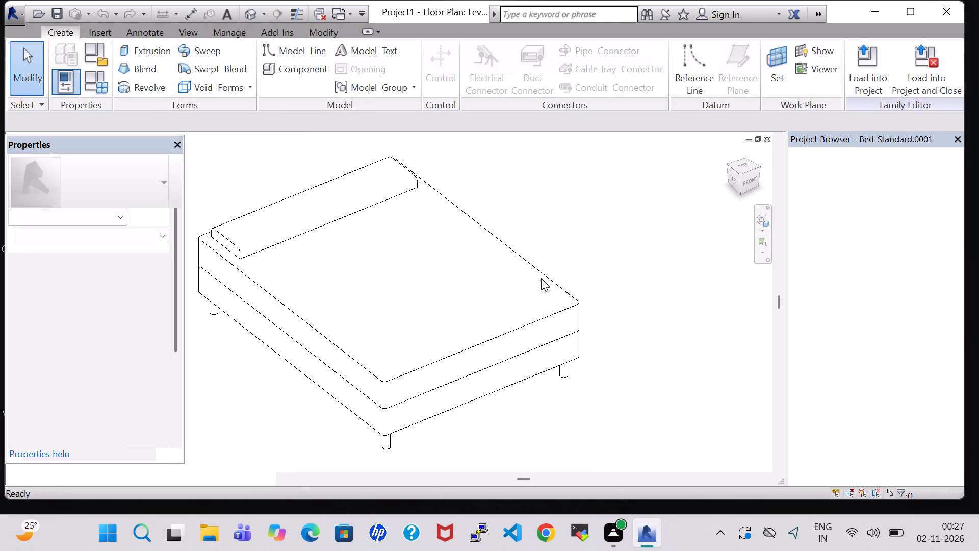
Nudge the new double bed west by one increment, about 3", toward the west window wall.
{"action": "left_click", "coordinate": [429, 294]}
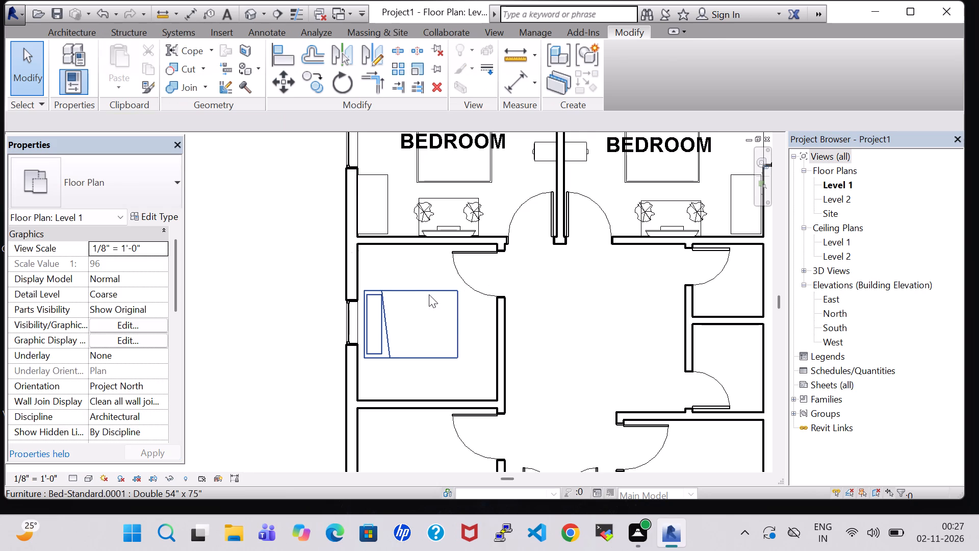
{"action": "key", "text": "Left"}
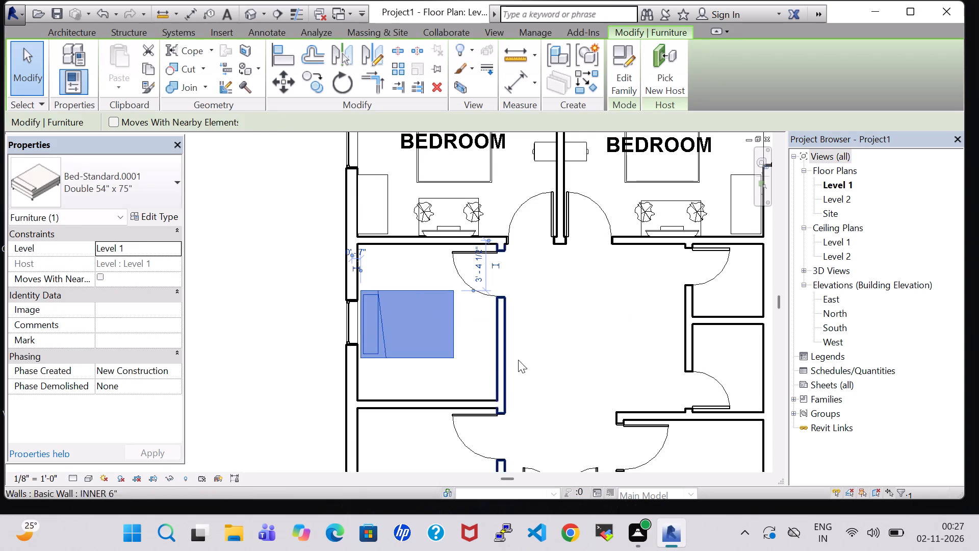
{"action": "left_click", "coordinate": [575, 369]}
{"action": "middle_click_drag", "start_coordinate": [489, 232], "coordinate": [518, 325]}
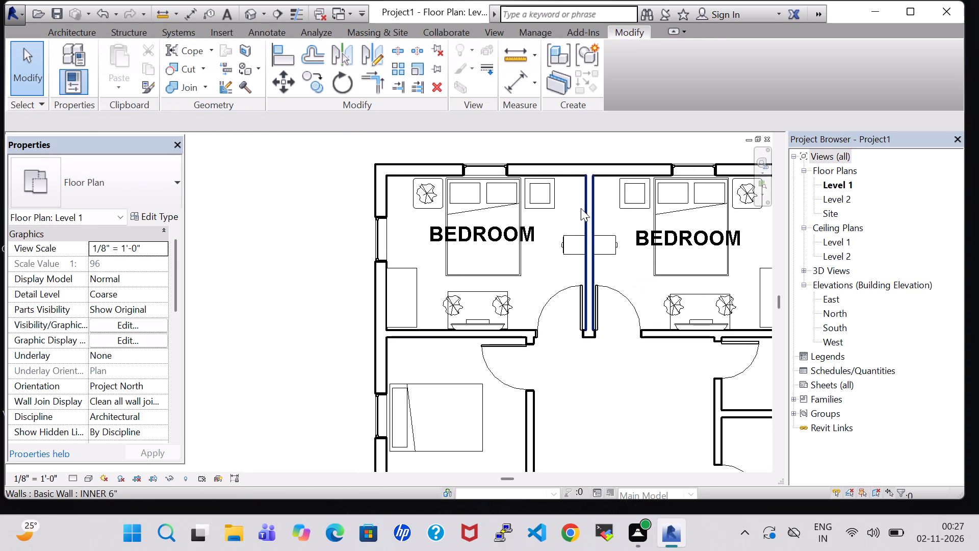
Place a Table-Coffee 24" x 24" x 24", matching the northwest bedroom's, between the new bed and the room's north wall, near the west wall.
{"action": "left_click", "coordinate": [545, 194]}
{"action": "right_click", "coordinate": [545, 194]}
{"action": "left_click", "coordinate": [604, 267]}
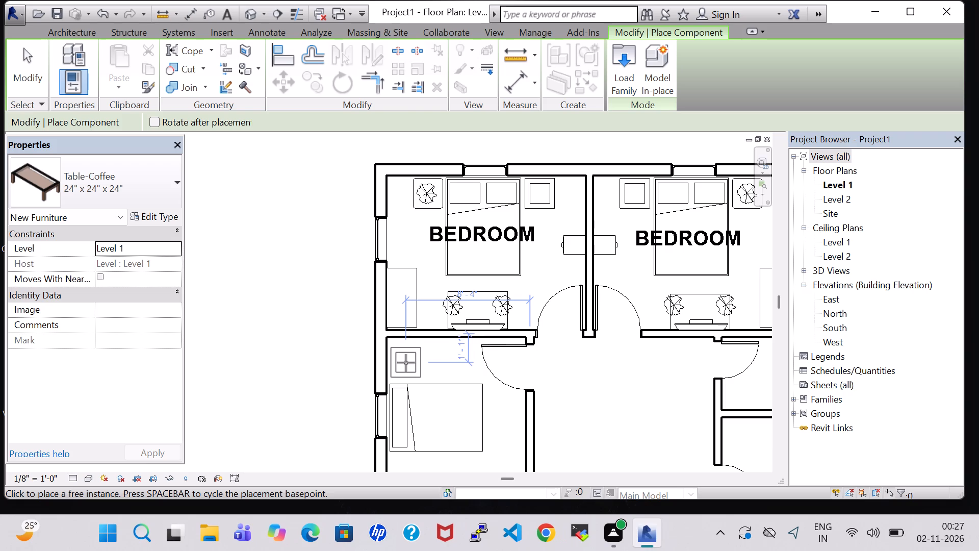
{"action": "left_click", "coordinate": [406, 363]}
{"action": "key", "text": "Escape"}
{"action": "key", "text": "Escape"}
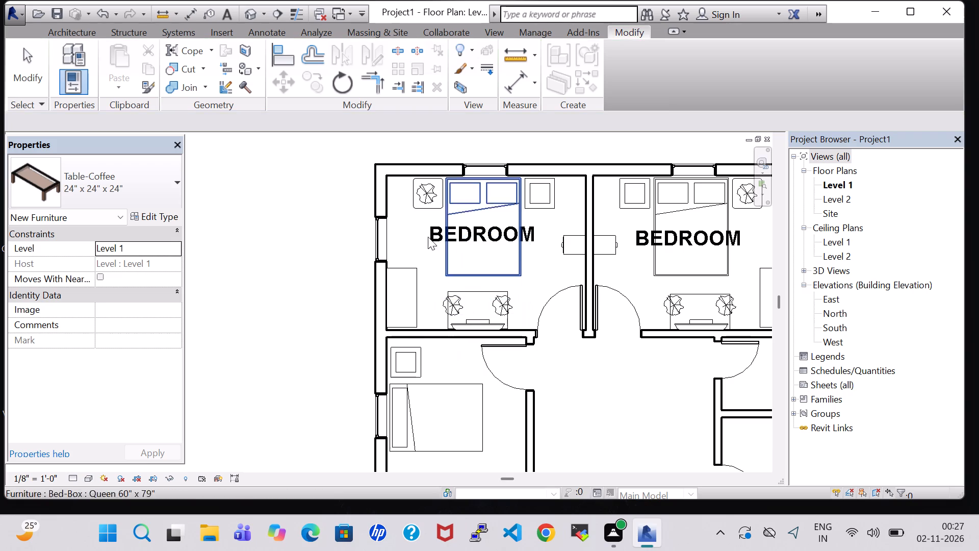
Place a Table-End 24" x 24", matching the northwest bedroom's, just south of the new double bed near the west wall.
{"action": "scroll", "coordinate": [422, 215], "scroll_direction": "up", "scroll_amount": 7}
{"action": "left_click", "coordinate": [420, 199]}
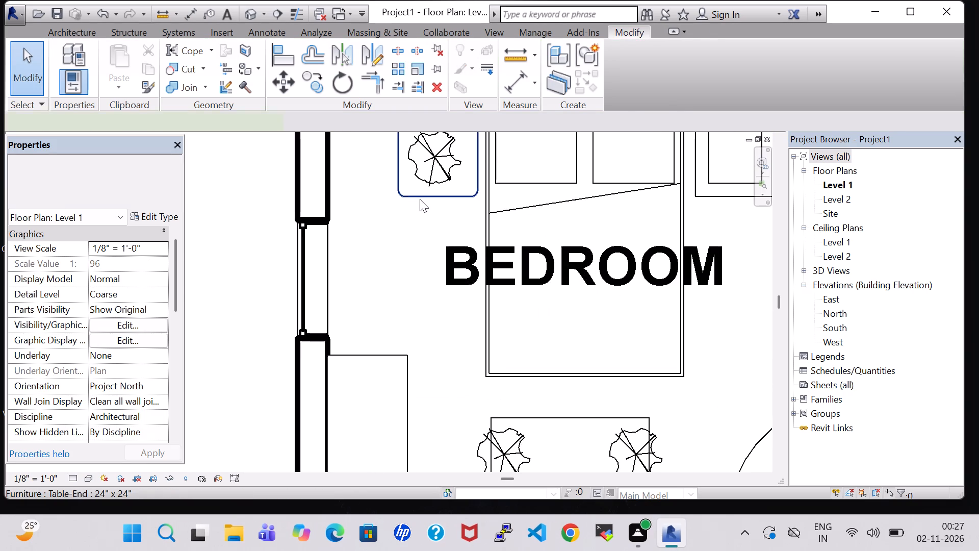
{"action": "right_click", "coordinate": [420, 199]}
{"action": "scroll", "coordinate": [500, 279], "scroll_direction": "down", "scroll_amount": 1}
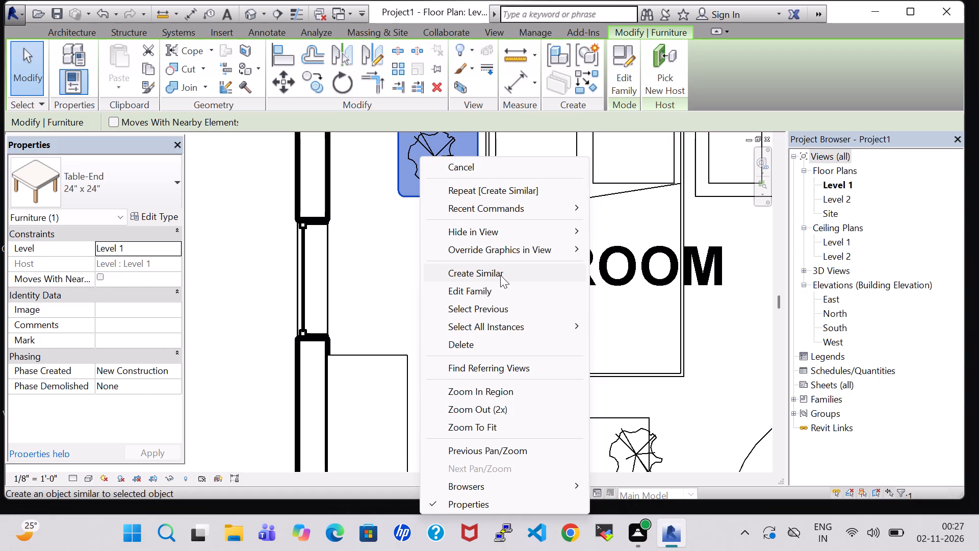
{"action": "left_click", "coordinate": [500, 275]}
{"action": "scroll", "coordinate": [489, 295], "scroll_direction": "down", "scroll_amount": 7}
{"action": "middle_click_drag", "start_coordinate": [489, 322], "coordinate": [520, 178]}
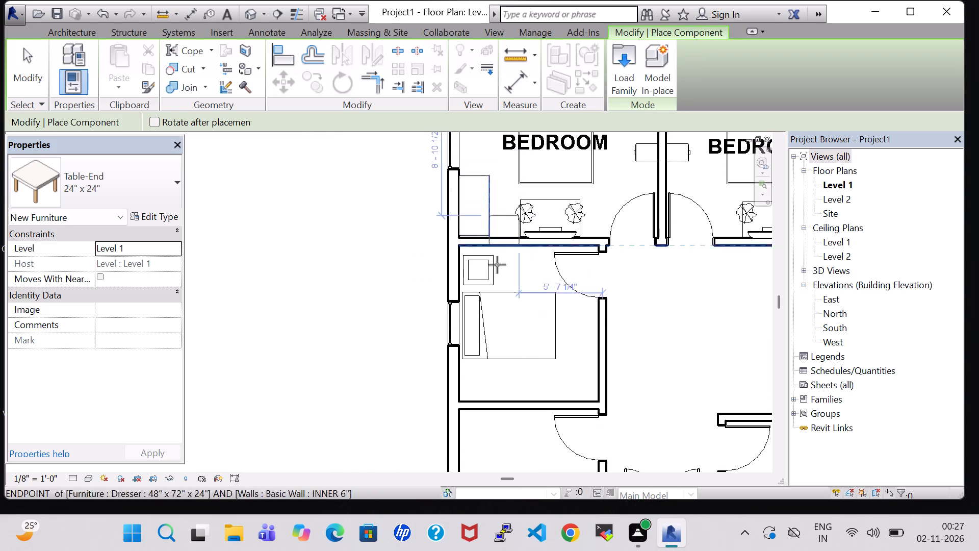
{"action": "scroll", "coordinate": [483, 380], "scroll_direction": "up", "scroll_amount": 7}
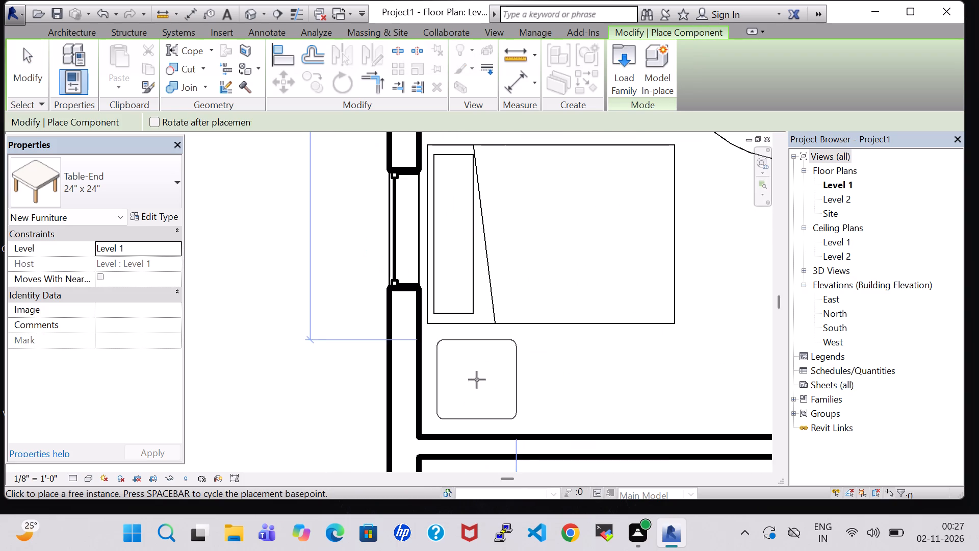
{"action": "double_click", "coordinate": [470, 380]}
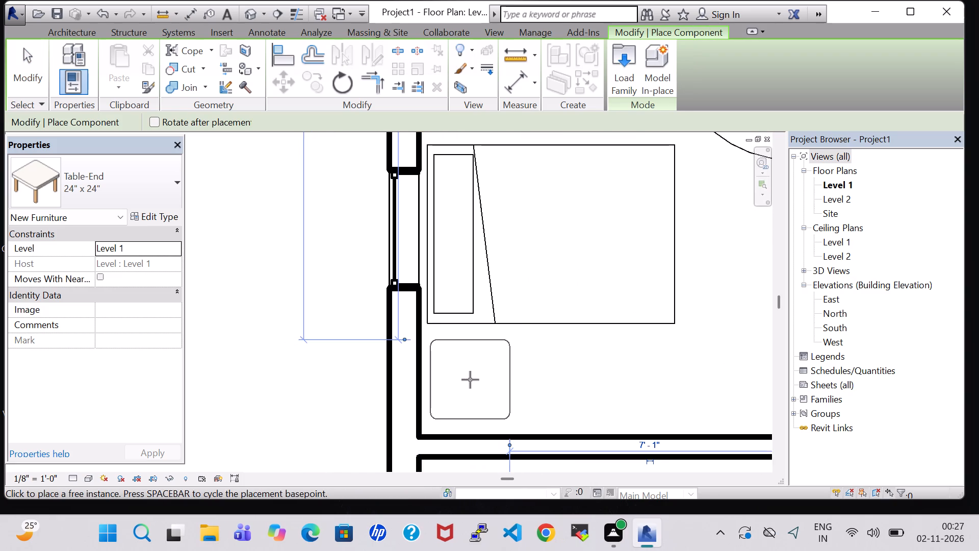
{"action": "key", "text": "Escape"}
{"action": "key", "text": "Escape"}
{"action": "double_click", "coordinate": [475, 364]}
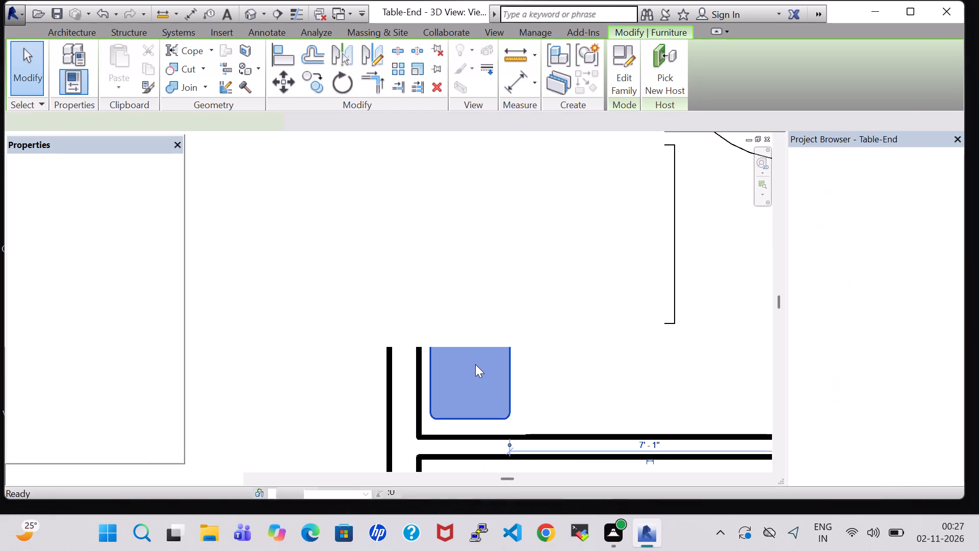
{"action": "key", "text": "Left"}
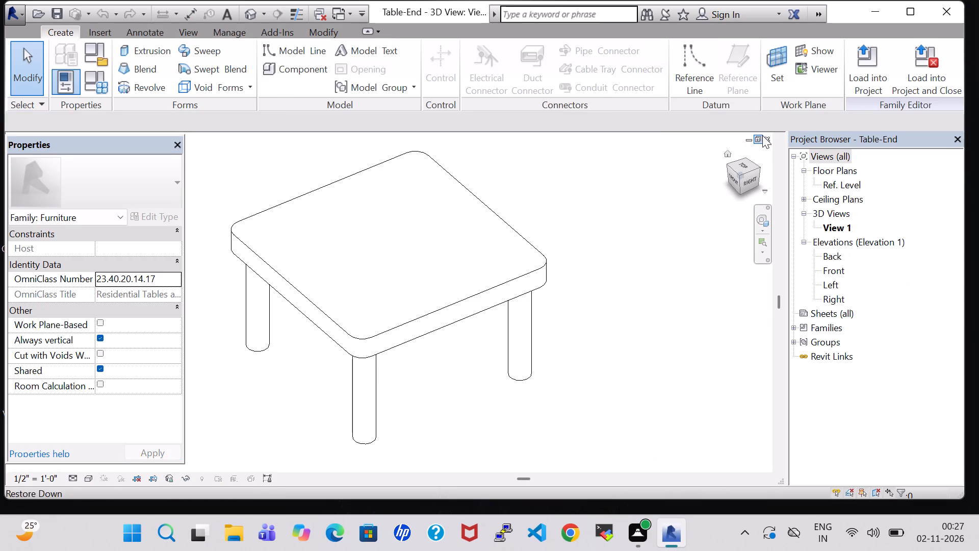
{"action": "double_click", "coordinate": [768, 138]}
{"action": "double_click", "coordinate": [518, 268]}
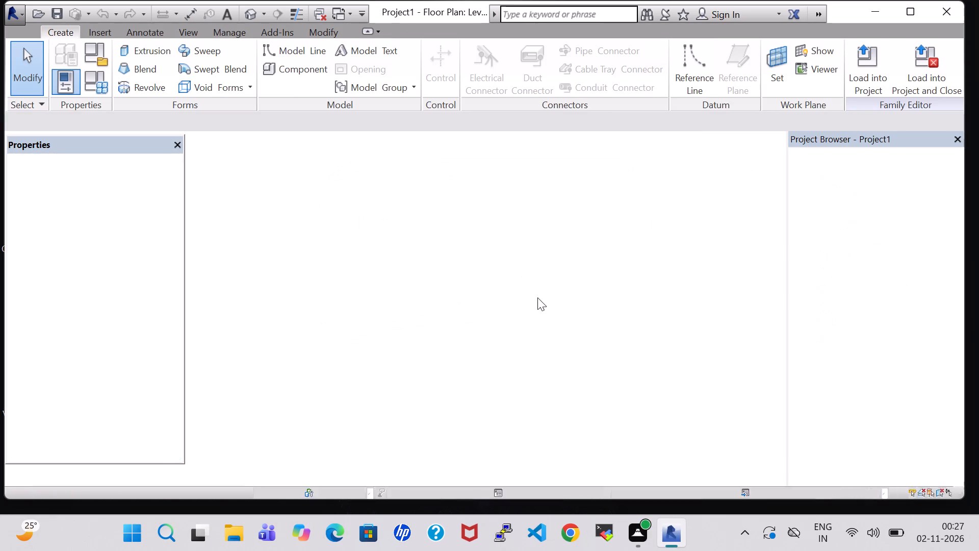
Nudge the new end table west by two increments, about 2", toward the west wall.
{"action": "left_click", "coordinate": [510, 371]}
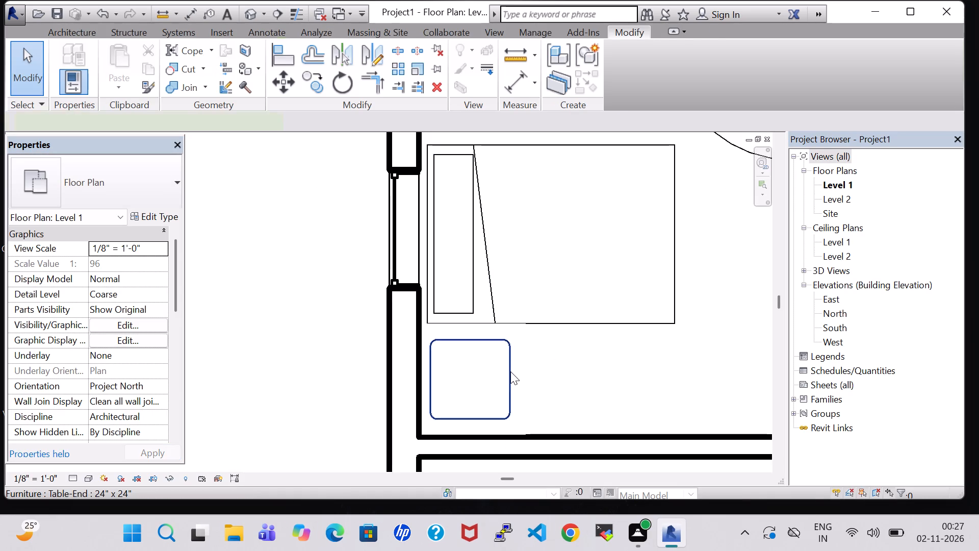
{"action": "key", "text": "Left"}
{"action": "key", "text": "Left"}
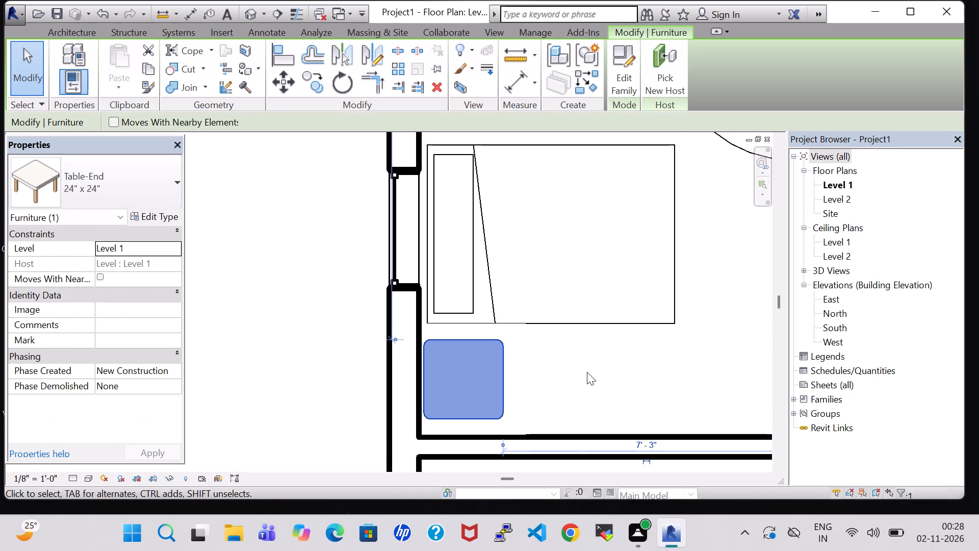
{"action": "left_click", "coordinate": [587, 372]}
Place an RPC Plant - Tropical Agave - 1.5' at the new end table's east edge, about 9' 3 1/2" from the north wall.
{"action": "scroll", "coordinate": [587, 372], "scroll_direction": "down", "scroll_amount": 6}
{"action": "middle_click_drag", "start_coordinate": [577, 239], "coordinate": [555, 389]}
{"action": "left_click", "coordinate": [536, 207]}
{"action": "right_click", "coordinate": [536, 207]}
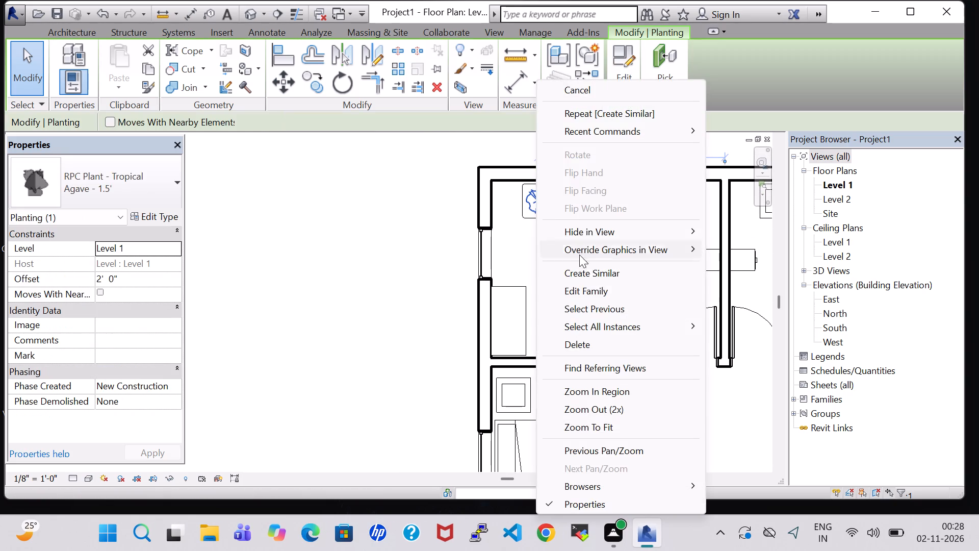
{"action": "left_click", "coordinate": [595, 272]}
{"action": "middle_click_drag", "start_coordinate": [565, 405], "coordinate": [564, 255]}
{"action": "middle_click", "coordinate": [564, 244]}
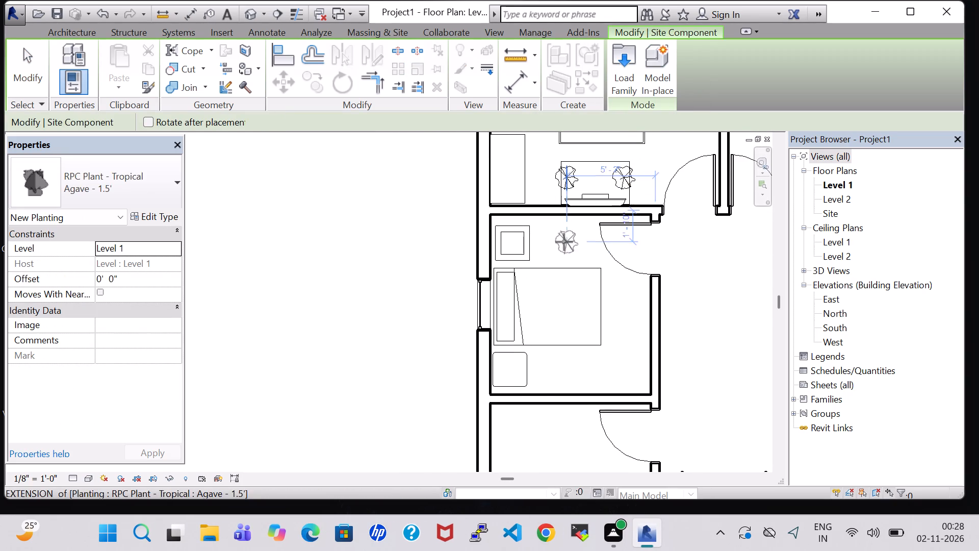
{"action": "left_click", "coordinate": [533, 374]}
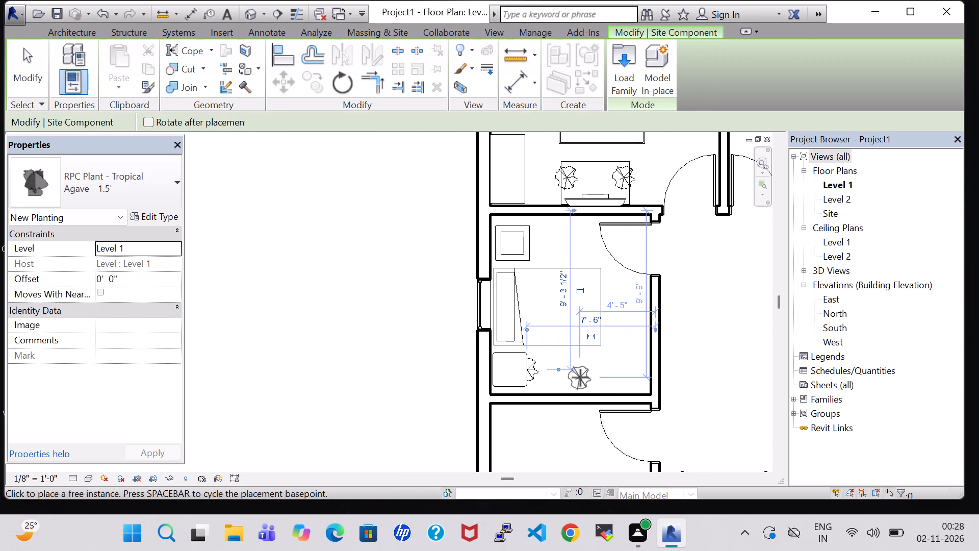
{"action": "key", "text": "Escape"}
{"action": "key", "text": "Escape"}
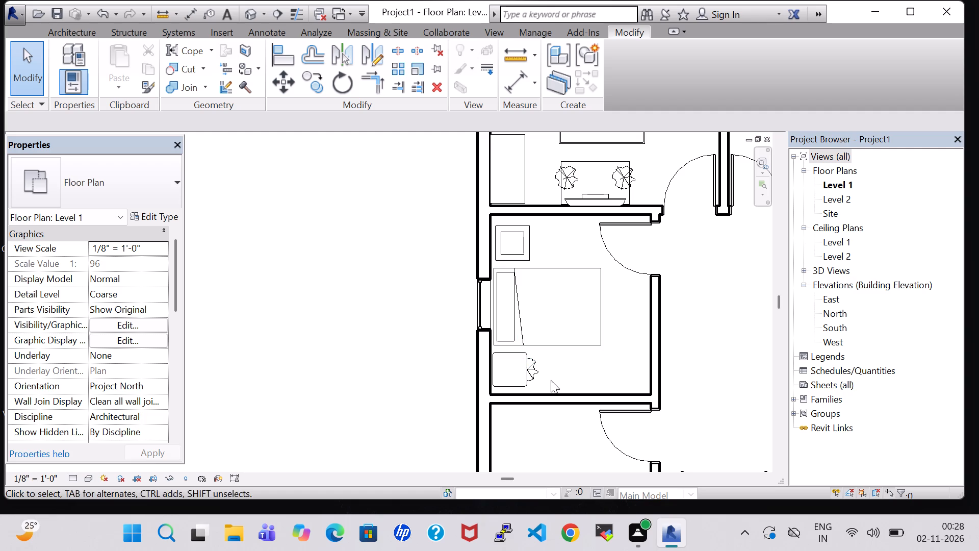
Set the new agave plant's offset from Level 1 to 2' 0" so it sits at tabletop height.
{"action": "left_click", "coordinate": [533, 372]}
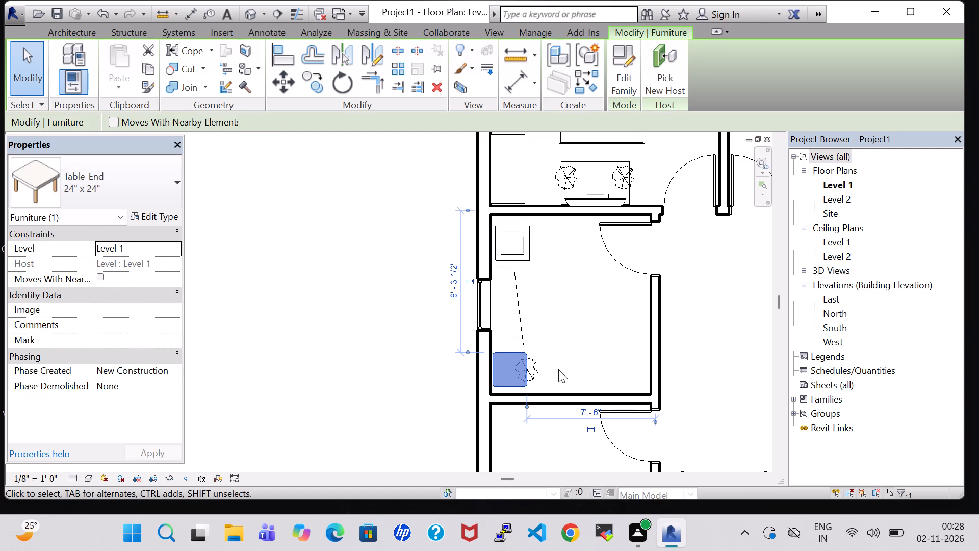
{"action": "left_click", "coordinate": [581, 369]}
{"action": "left_click", "coordinate": [537, 370]}
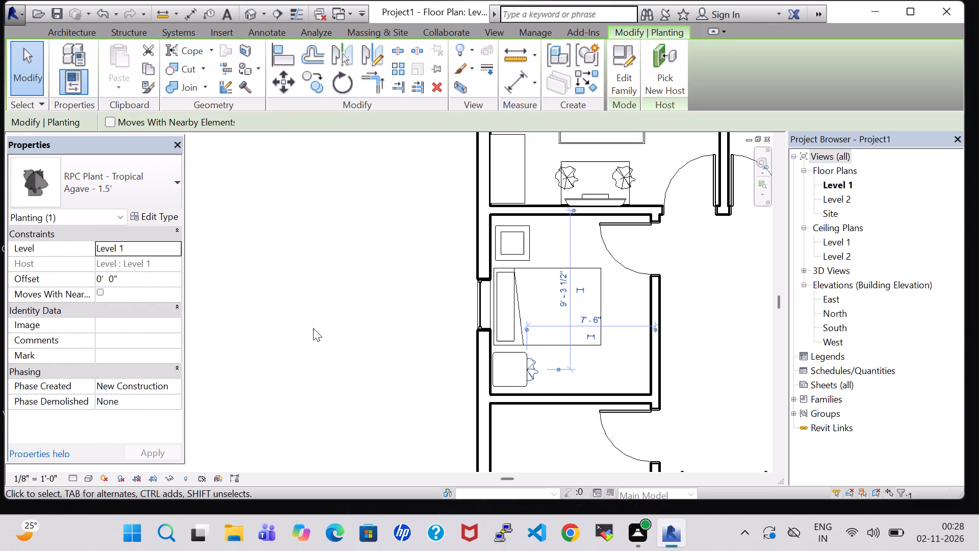
{"action": "left_click", "coordinate": [102, 281]}
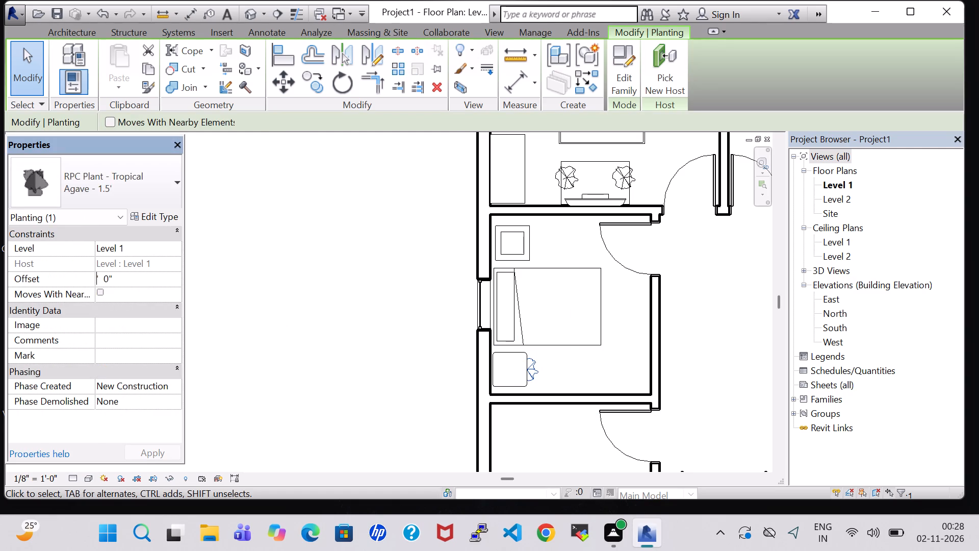
{"action": "key", "text": "BackSpace"}
{"action": "key", "text": "2"}
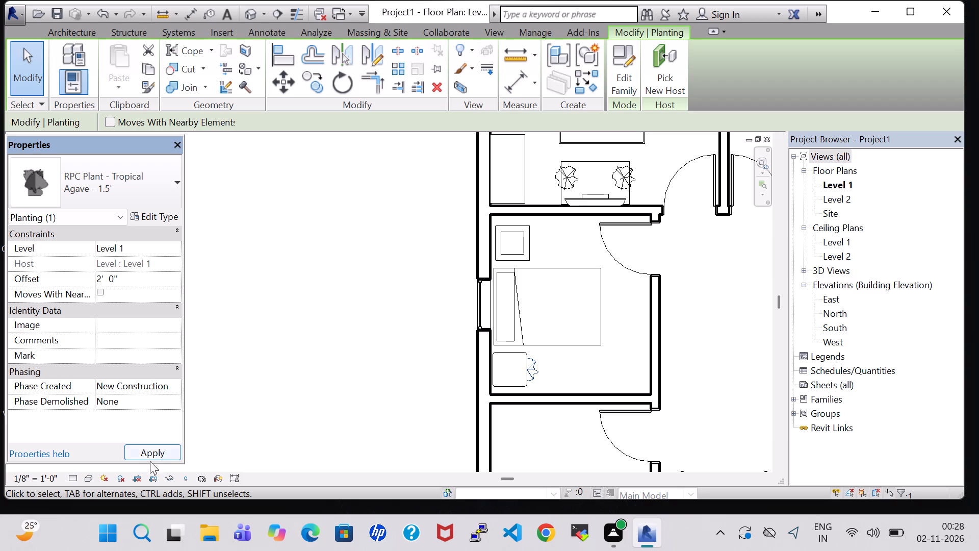
{"action": "left_click", "coordinate": [149, 458]}
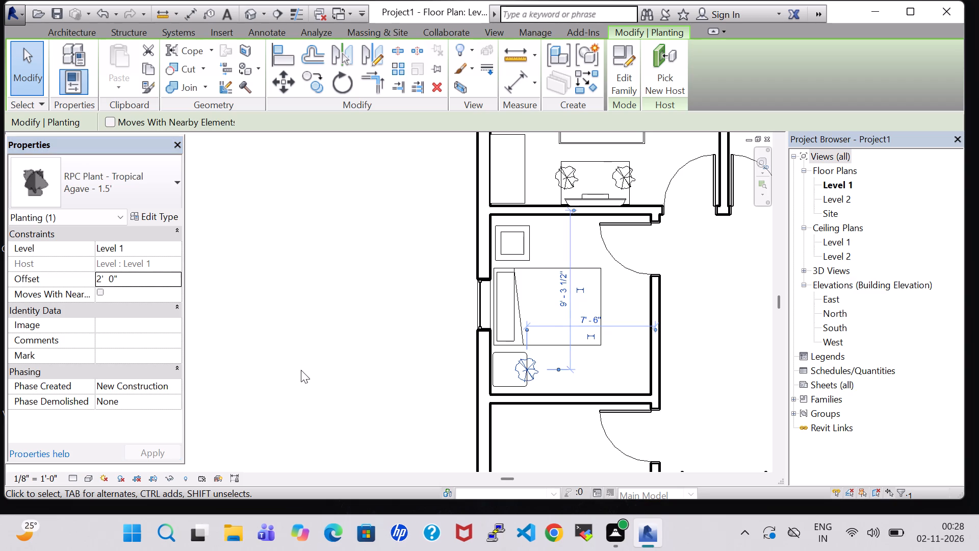
Nudge the agave plant west by six increments, about 12", onto the middle of the end table.
{"action": "key", "text": "Left"}
{"action": "key", "text": "Left"}
{"action": "key", "text": "Left"}
{"action": "key", "text": "Left"}
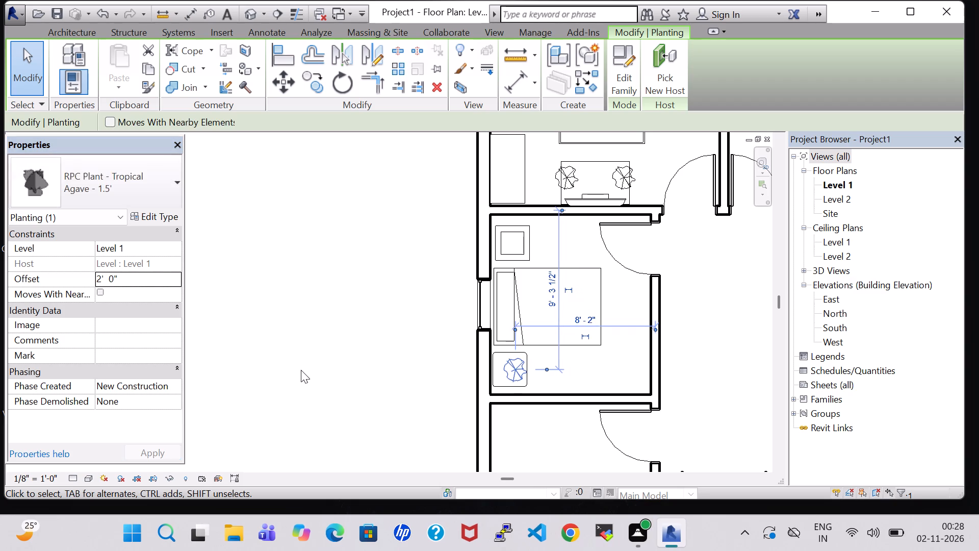
{"action": "key", "text": "Left"}
{"action": "key", "text": "Left"}
{"action": "double_click", "coordinate": [571, 378]}
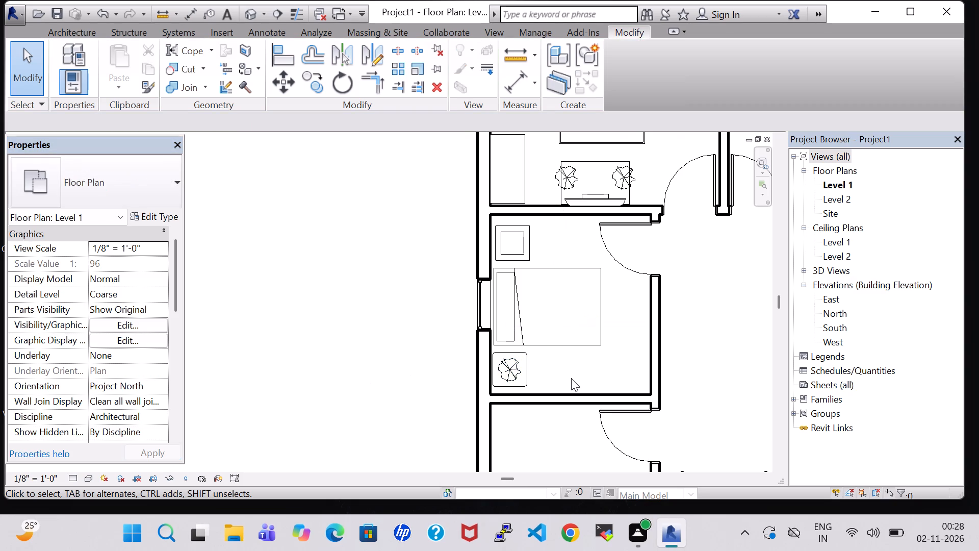
Place a 42" TV - Flat Screen, rotated parallel to the east wall, against that wall's inner face opposite the new double bed.
{"action": "scroll", "coordinate": [579, 349], "scroll_direction": "down", "scroll_amount": 4}
{"action": "middle_click_drag", "start_coordinate": [579, 349], "coordinate": [548, 414]}
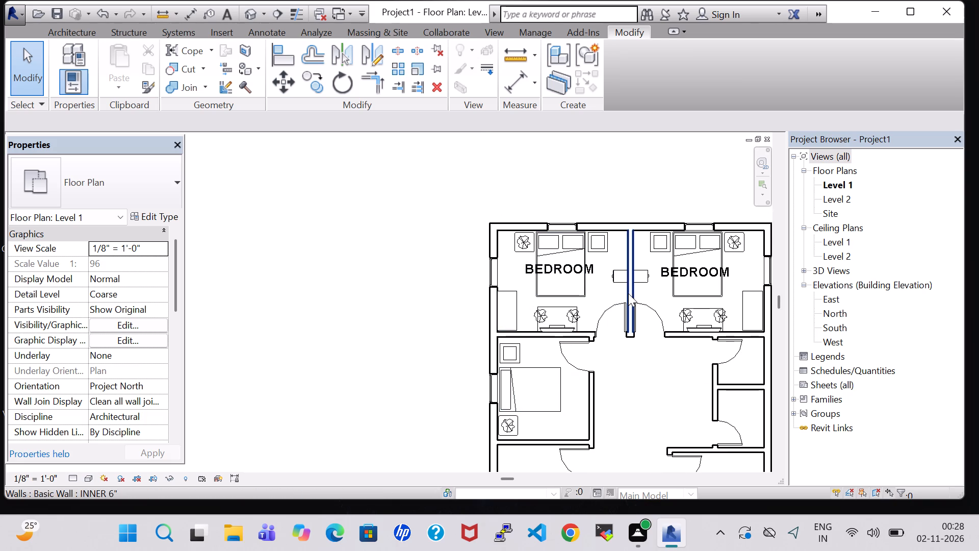
{"action": "left_click", "coordinate": [547, 330]}
{"action": "right_click", "coordinate": [547, 330]}
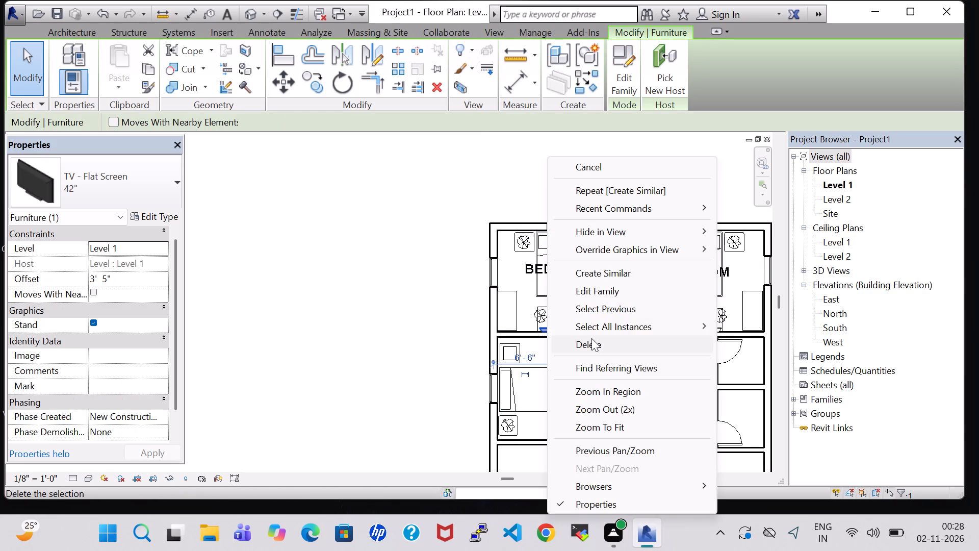
{"action": "left_click", "coordinate": [603, 273]}
{"action": "scroll", "coordinate": [579, 420], "scroll_direction": "up", "scroll_amount": 3}
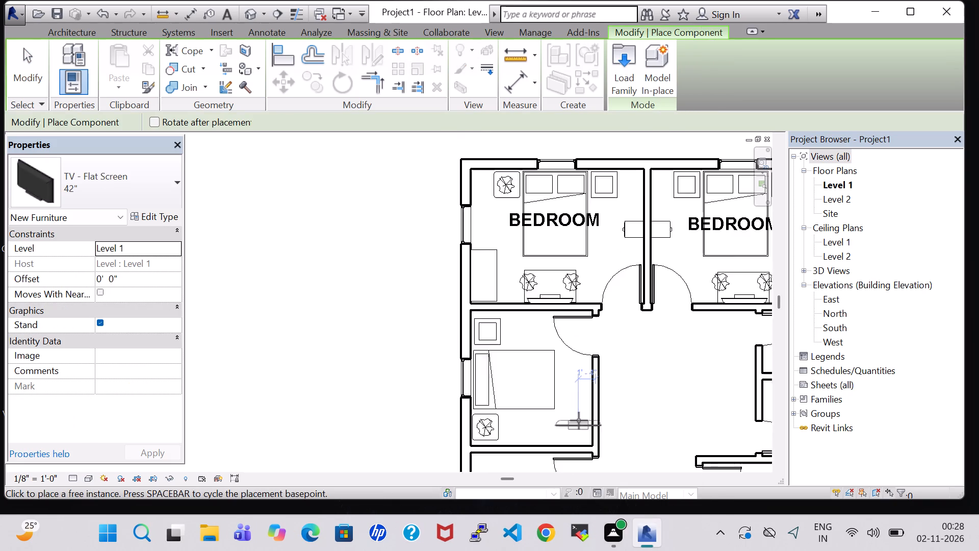
{"action": "scroll", "coordinate": [579, 420], "scroll_direction": "up", "scroll_amount": 6}
{"action": "key", "text": "space"}
{"action": "key", "text": "space"}
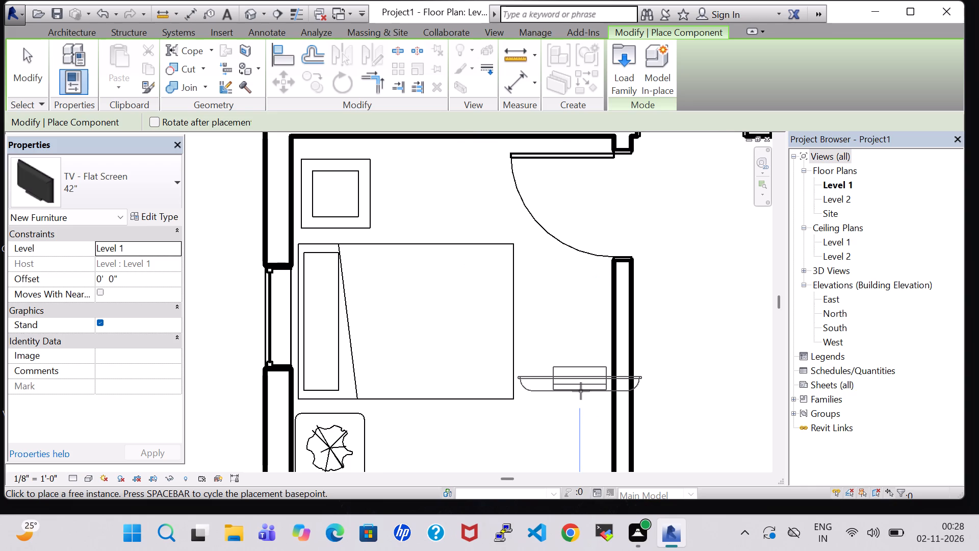
{"action": "key", "text": "space"}
{"action": "left_click", "coordinate": [614, 368]}
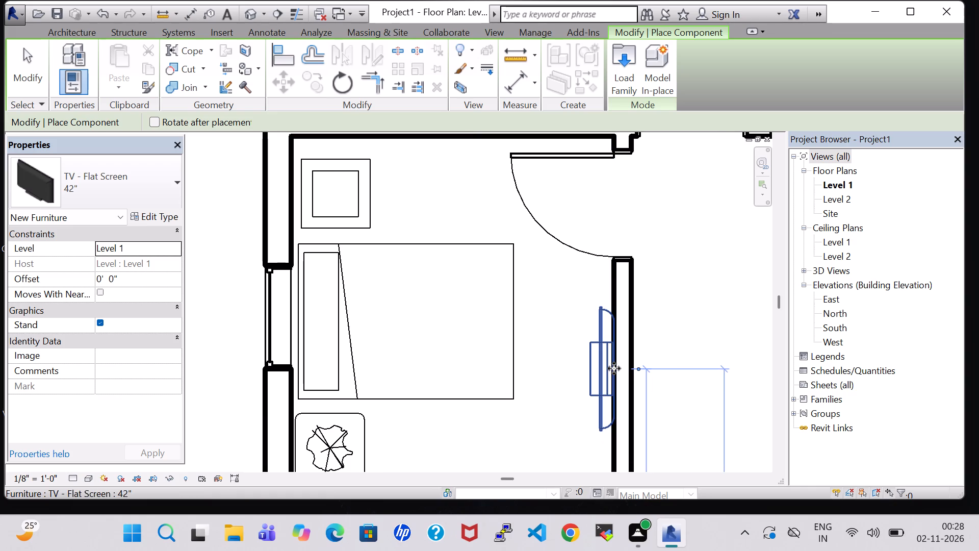
{"action": "key", "text": "Escape"}
{"action": "key", "text": "Escape"}
Change the new flat-screen TV's type to 32".
{"action": "left_click", "coordinate": [599, 365]}
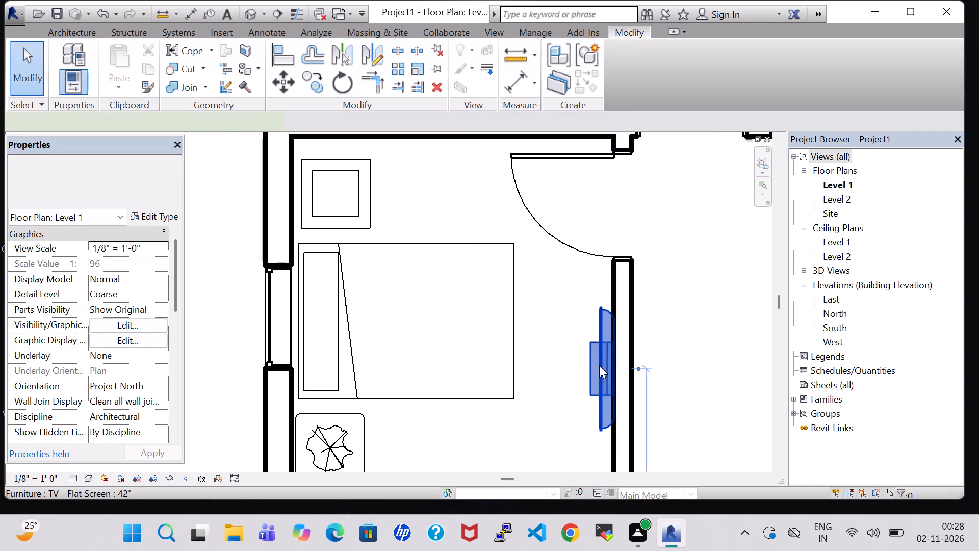
{"action": "left_click", "coordinate": [151, 217]}
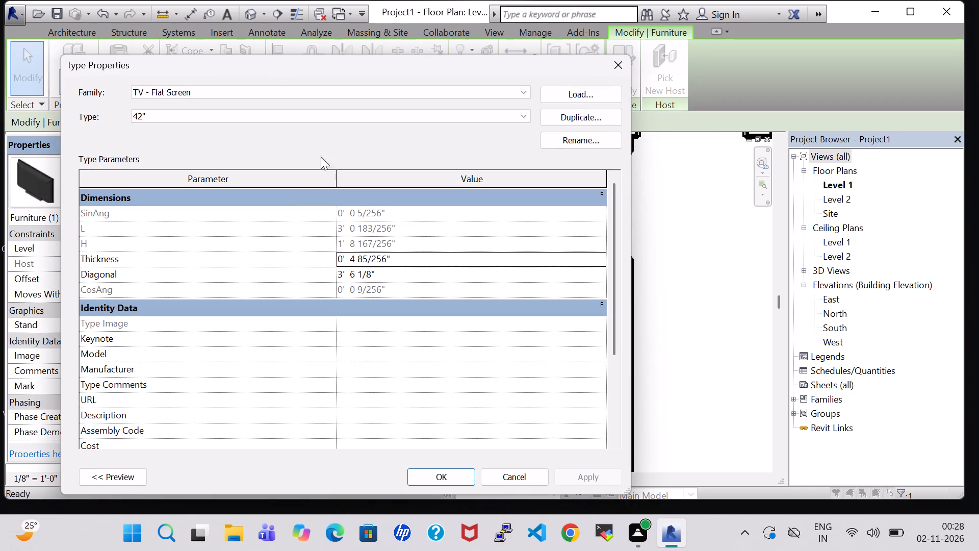
{"action": "left_click", "coordinate": [308, 115]}
{"action": "left_click", "coordinate": [287, 137]}
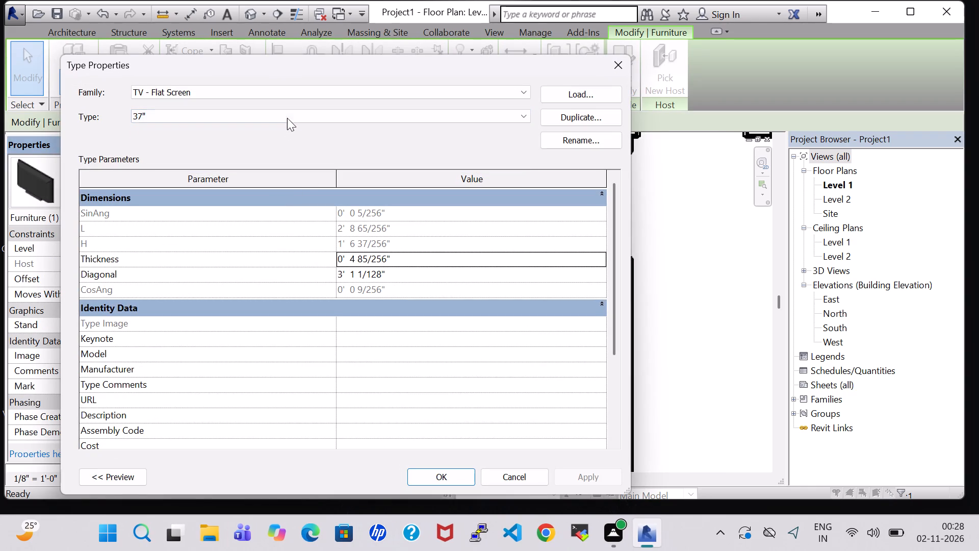
{"action": "left_click", "coordinate": [287, 115]}
{"action": "left_click", "coordinate": [287, 127]}
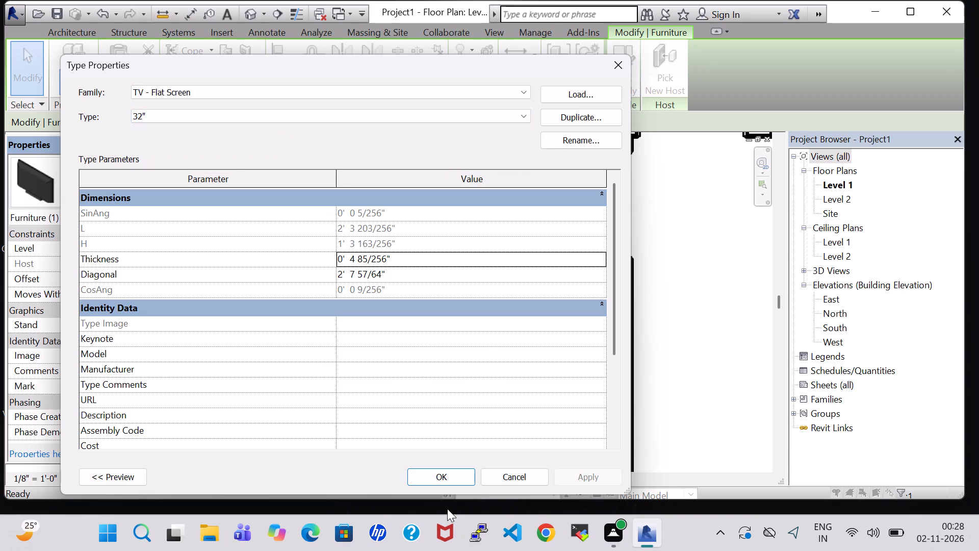
{"action": "left_click", "coordinate": [434, 478]}
{"action": "left_click", "coordinate": [524, 435]}
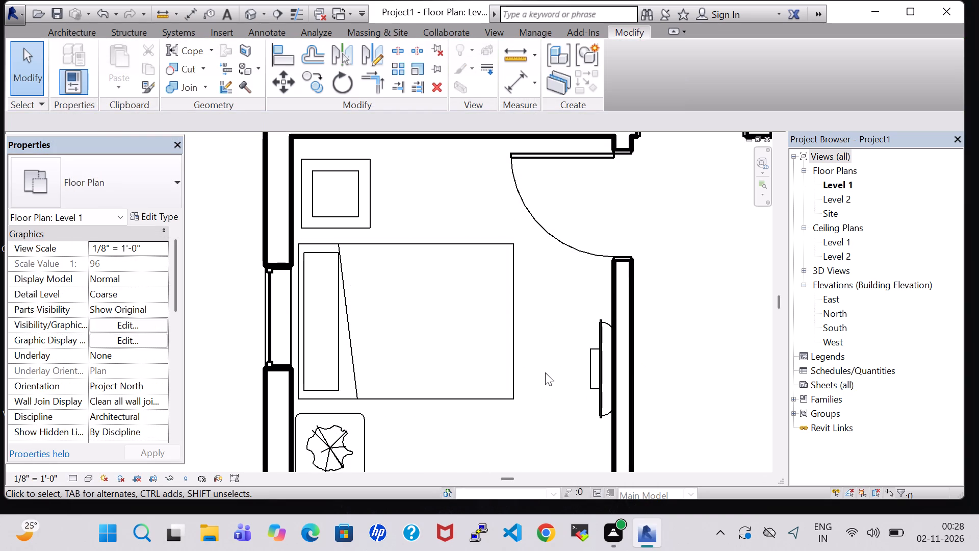
Nudge the 32" TV north along the east wall by six increments, about 6", toward the bed's centerline.
{"action": "left_click", "coordinate": [601, 386]}
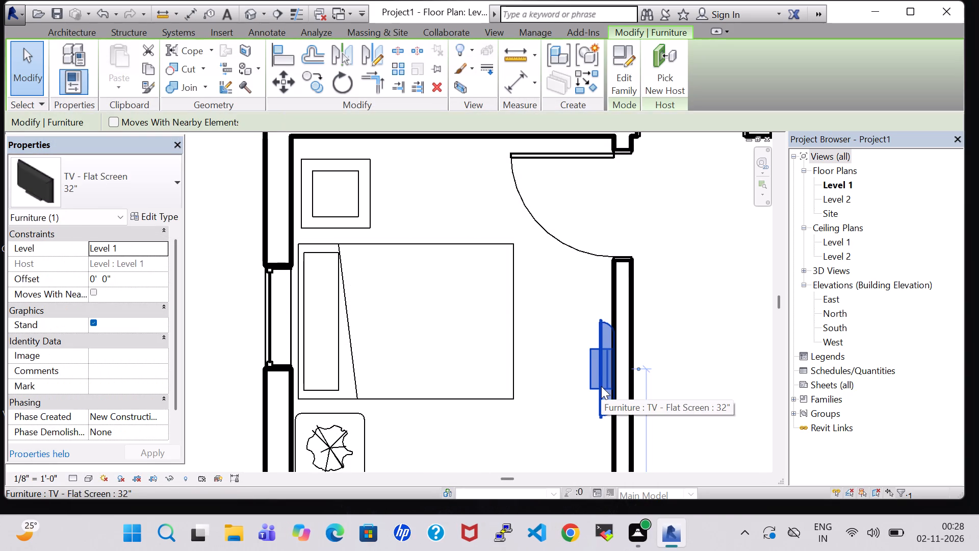
{"action": "key", "text": "Up"}
{"action": "key", "text": "Up"}
{"action": "key", "text": "Up"}
{"action": "key", "text": "Up"}
{"action": "key", "text": "Up"}
{"action": "key", "text": "Up"}
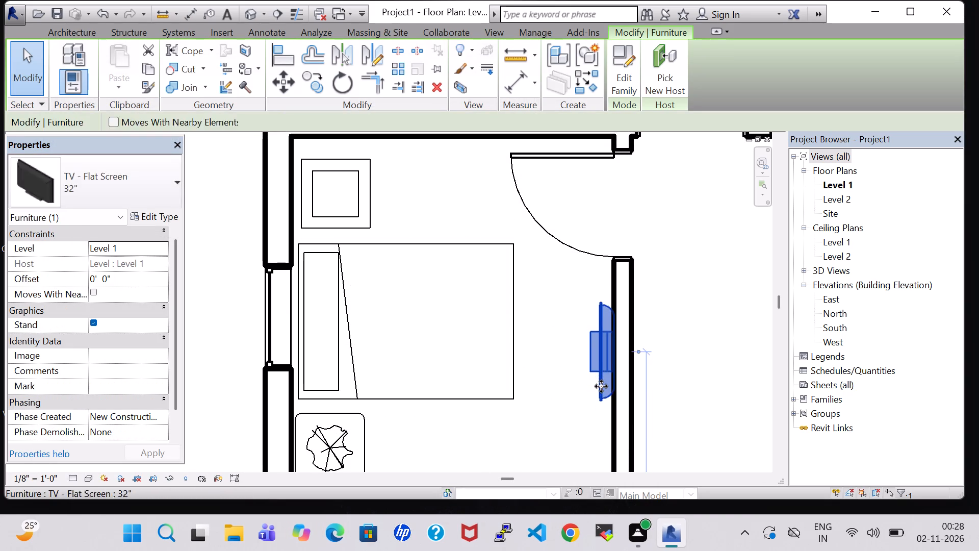
Nudge the 32" flat-screen TV further north along the east wall by three increments, about 3".
{"action": "key", "text": "Up"}
{"action": "key", "text": "Up"}
{"action": "key", "text": "Up"}
{"action": "left_click", "coordinate": [719, 316]}
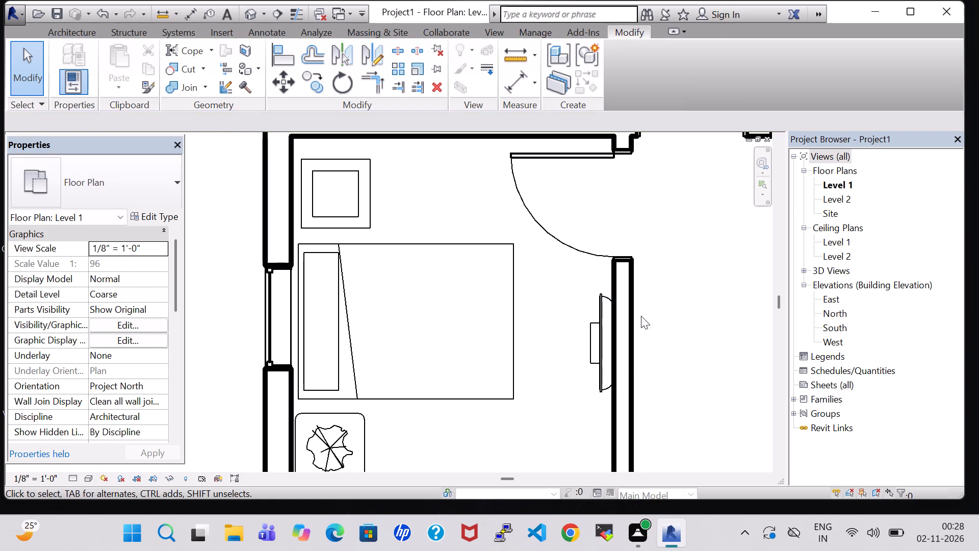
Place a 15" x 18" Cabinet-File 2 Drawer against the double-bed room's north wall, about 4' 6" from the east wall's centerline.
{"action": "scroll", "coordinate": [413, 320], "scroll_direction": "down", "scroll_amount": 4}
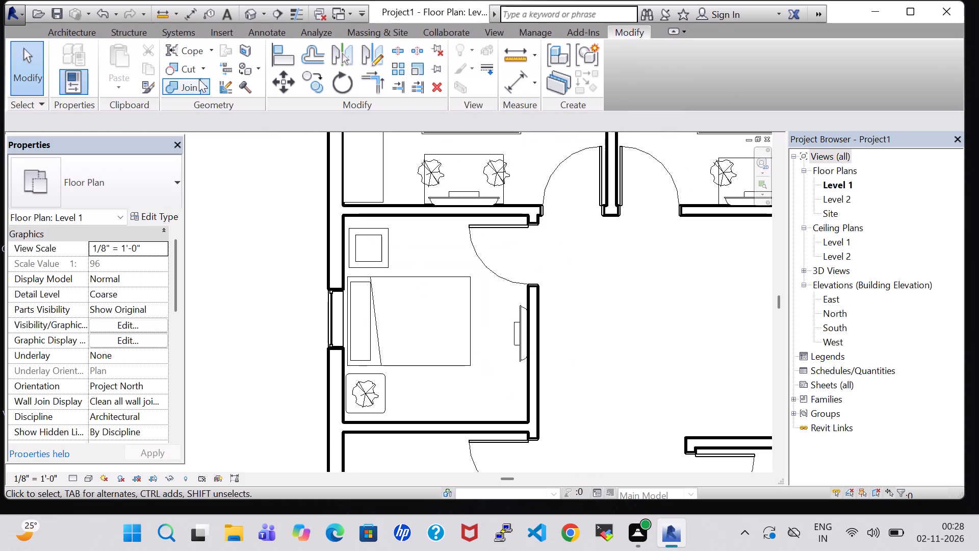
{"action": "left_click", "coordinate": [79, 33]}
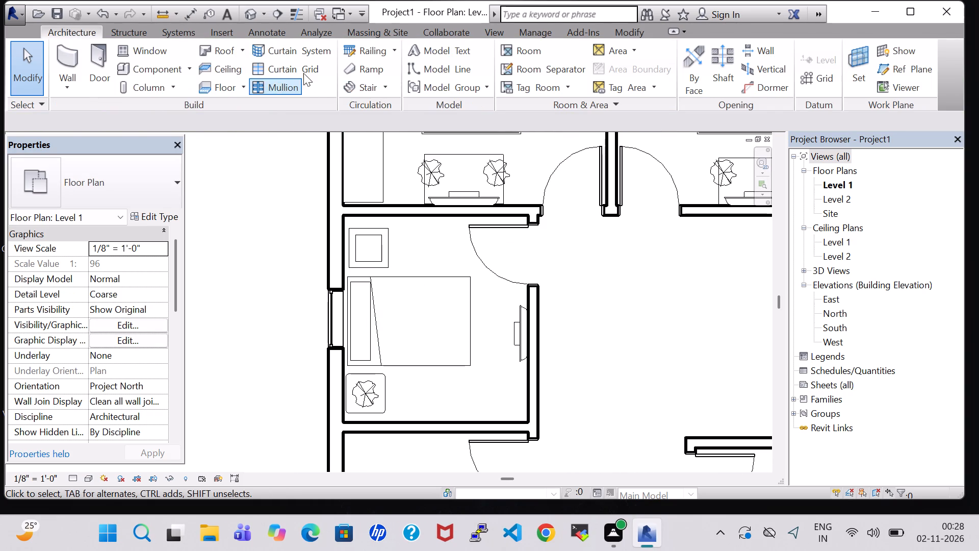
{"action": "left_click", "coordinate": [574, 276]}
{"action": "middle_click_drag", "start_coordinate": [574, 278], "coordinate": [572, 387]}
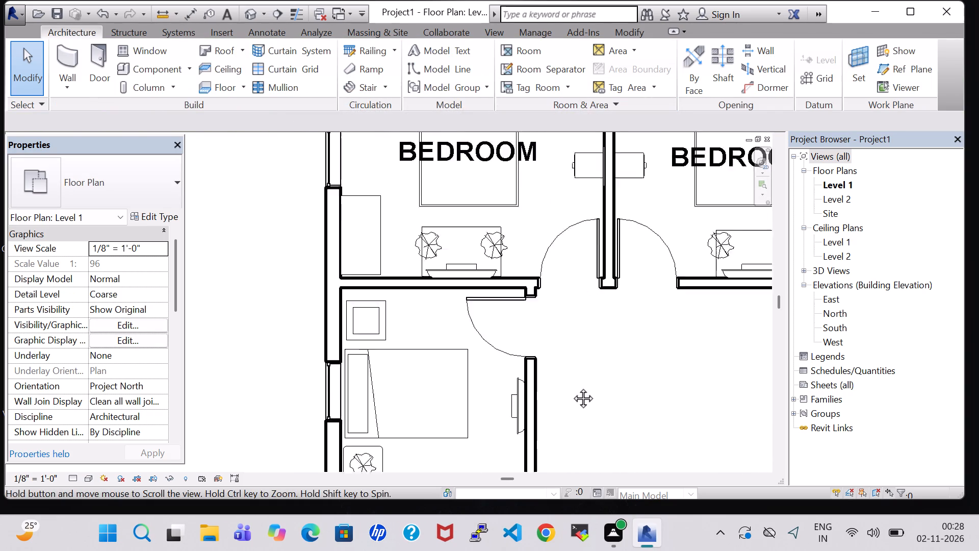
{"action": "middle_click_drag", "start_coordinate": [572, 387], "coordinate": [576, 433]}
{"action": "middle_click_drag", "start_coordinate": [557, 266], "coordinate": [562, 383]}
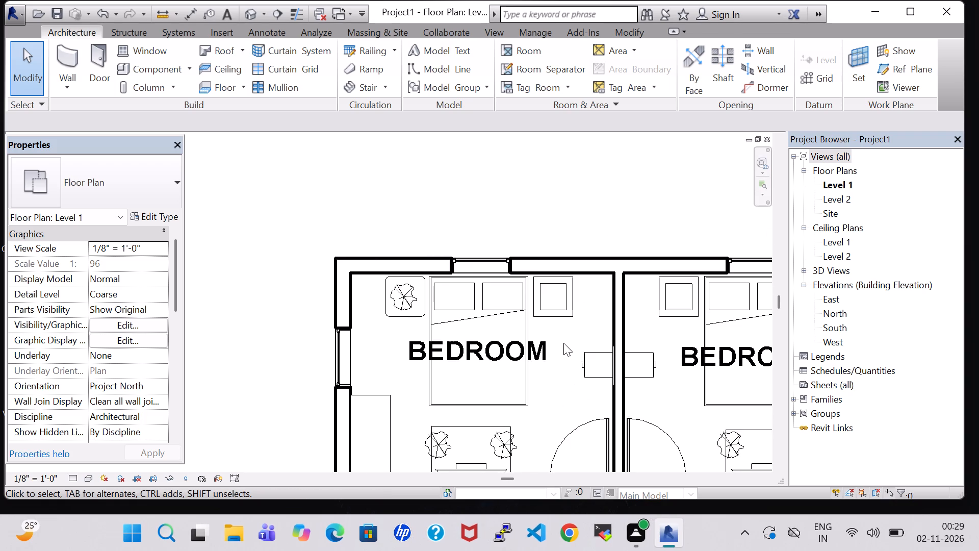
{"action": "scroll", "coordinate": [563, 342], "scroll_direction": "down", "scroll_amount": 4}
{"action": "middle_click_drag", "start_coordinate": [562, 382], "coordinate": [502, 279]}
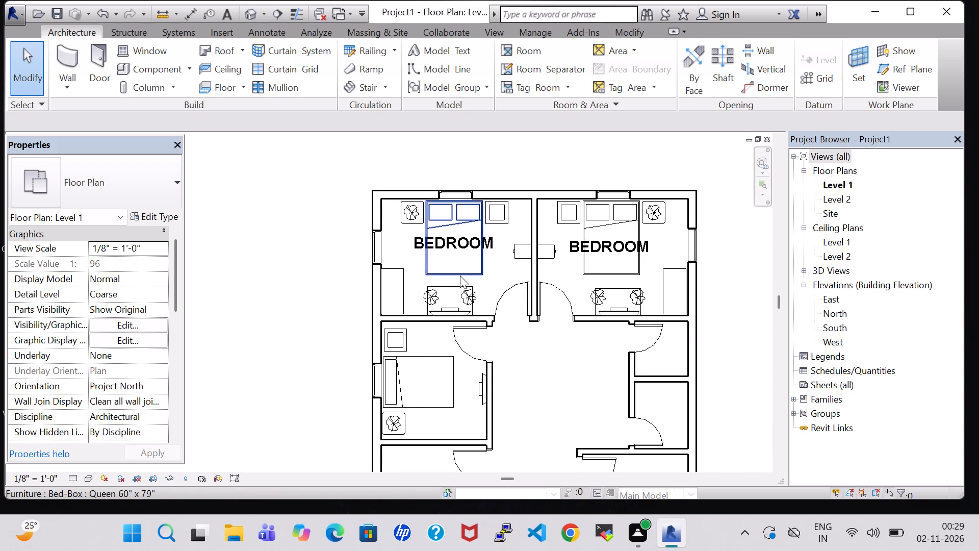
{"action": "scroll", "coordinate": [460, 275], "scroll_direction": "up", "scroll_amount": 6}
{"action": "left_click", "coordinate": [601, 231]}
{"action": "right_click", "coordinate": [601, 231]}
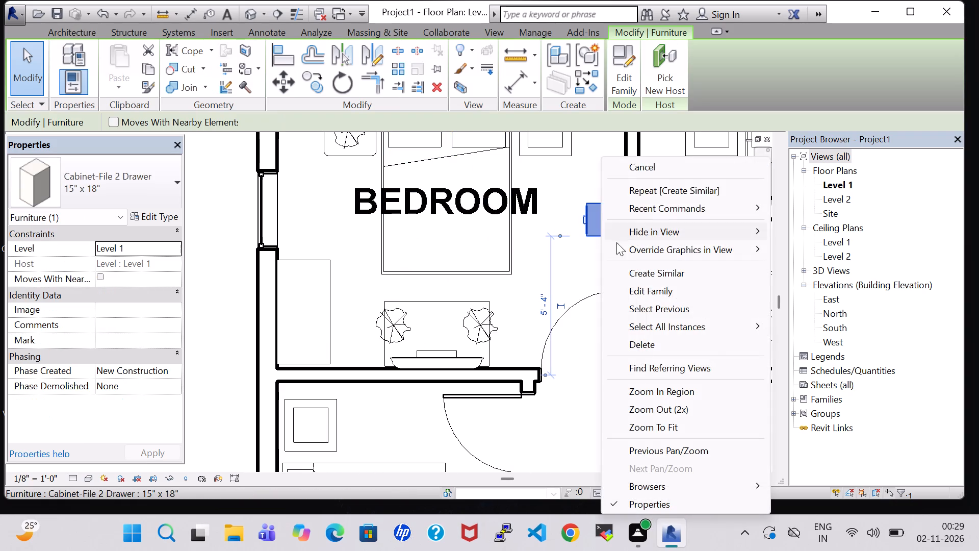
{"action": "left_click", "coordinate": [662, 280]}
{"action": "middle_click_drag", "start_coordinate": [557, 429], "coordinate": [529, 330]}
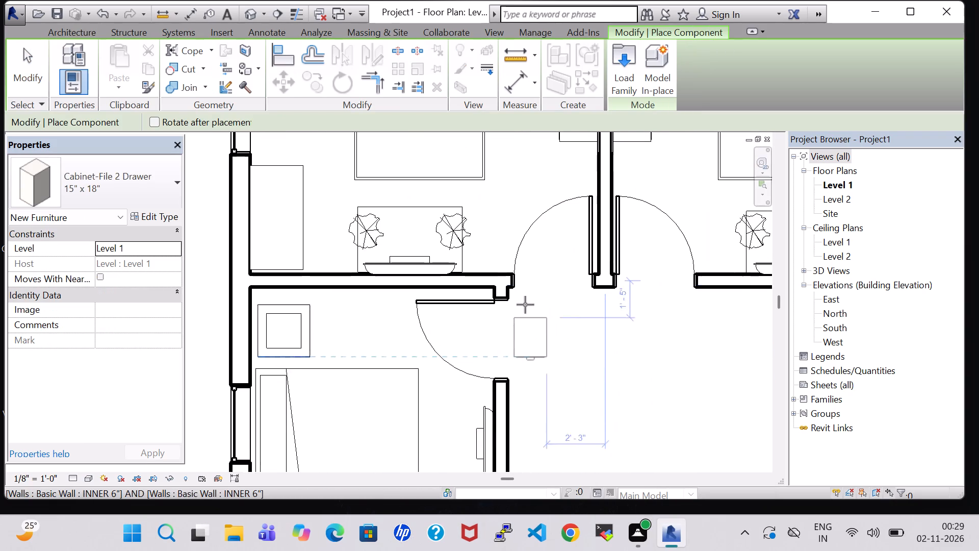
{"action": "middle_click_drag", "start_coordinate": [523, 356], "coordinate": [512, 226]}
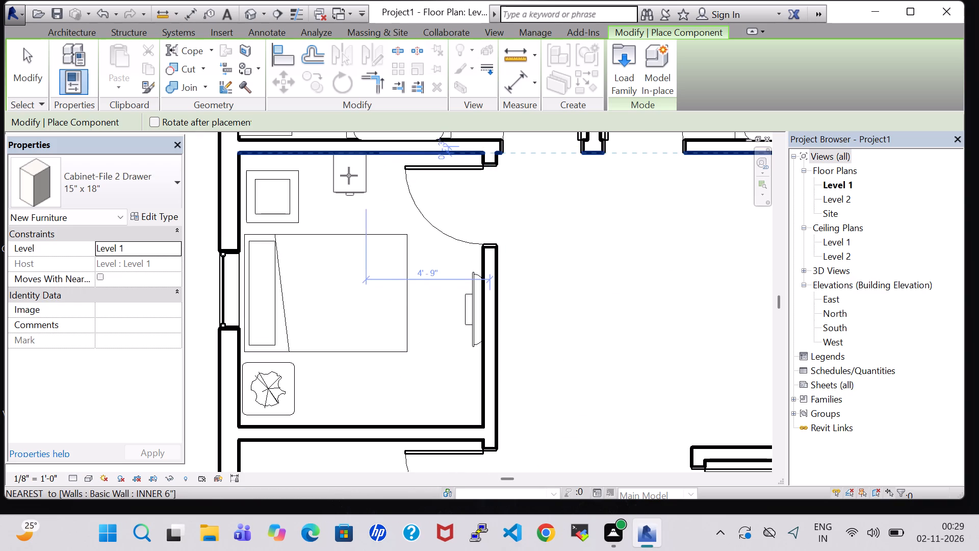
{"action": "left_click", "coordinate": [356, 177]}
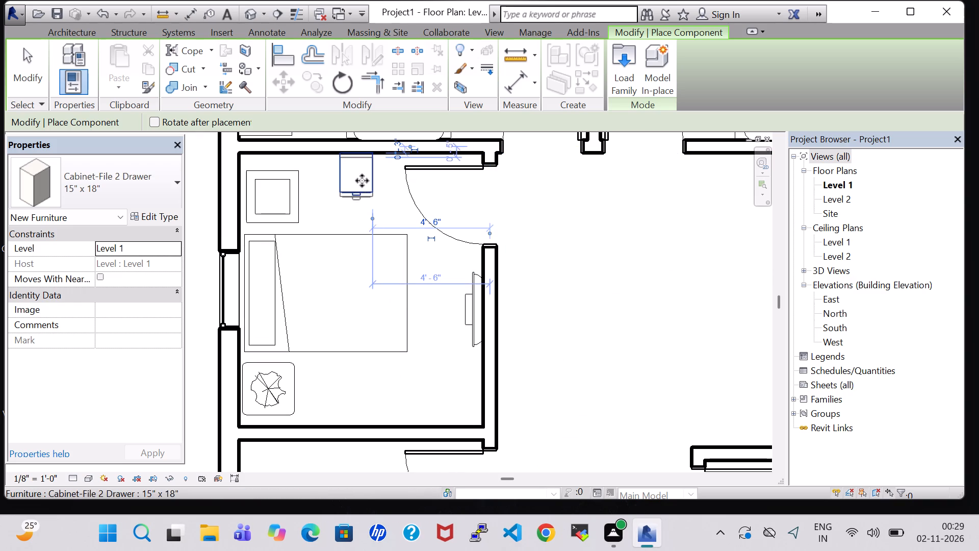
{"action": "key", "text": "Escape"}
{"action": "key", "text": "Escape"}
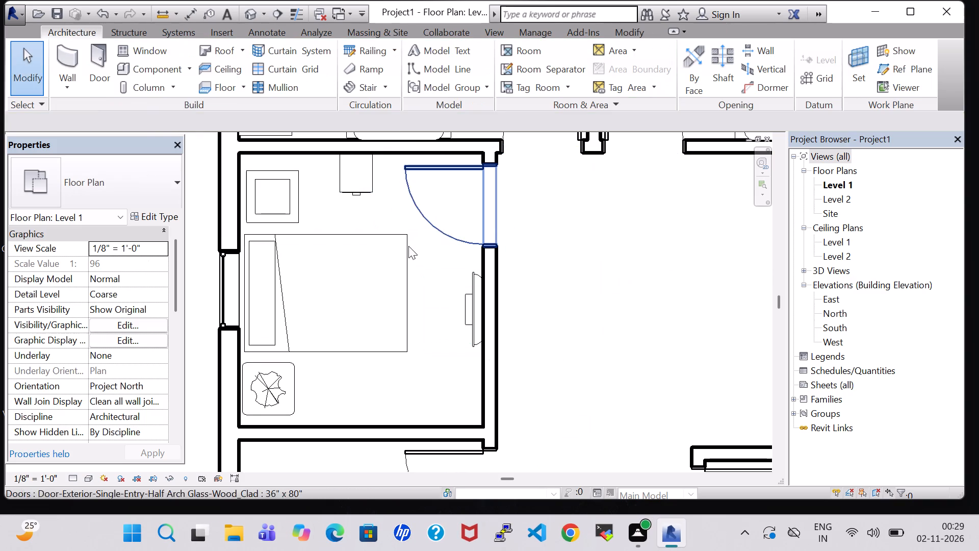
Place a 24" x 48" Mirror-Ellipse like the upper bedrooms' on the double-bed room's north wall, behind the new file cabinet.
{"action": "middle_click", "coordinate": [516, 236]}
{"action": "middle_click_drag", "start_coordinate": [523, 280], "coordinate": [532, 439]}
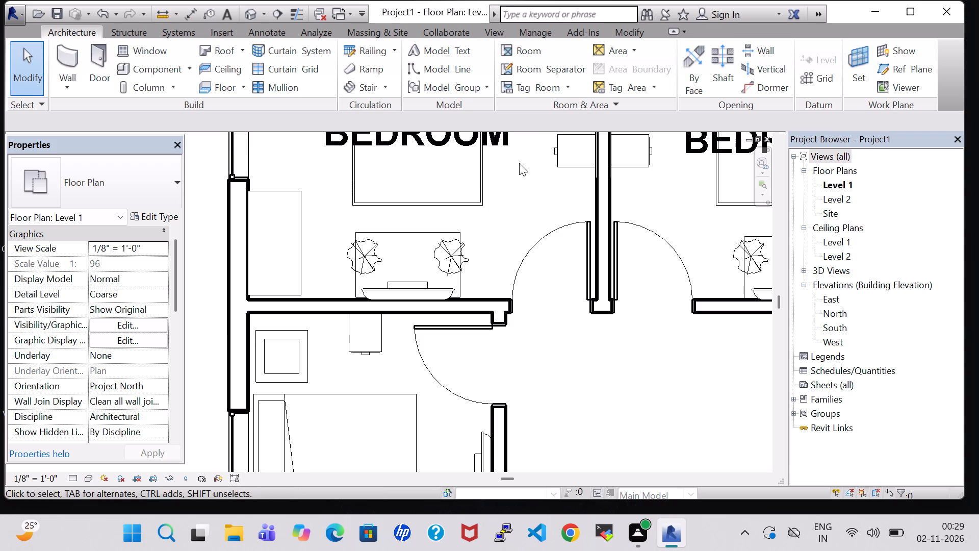
{"action": "middle_click_drag", "start_coordinate": [519, 176], "coordinate": [523, 253]}
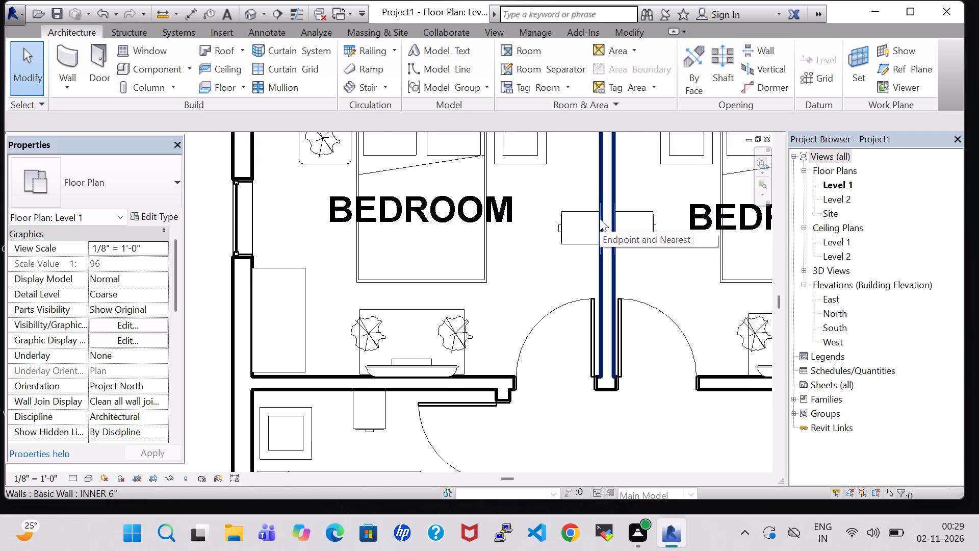
{"action": "scroll", "coordinate": [600, 218], "scroll_direction": "up", "scroll_amount": 10}
{"action": "left_click", "coordinate": [604, 167]}
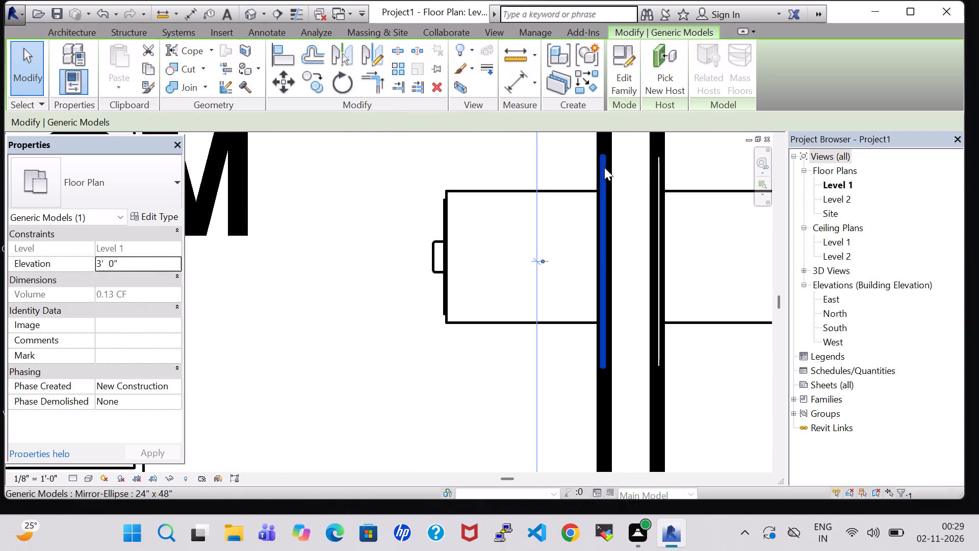
{"action": "right_click", "coordinate": [604, 167]}
{"action": "double_click", "coordinate": [678, 277]}
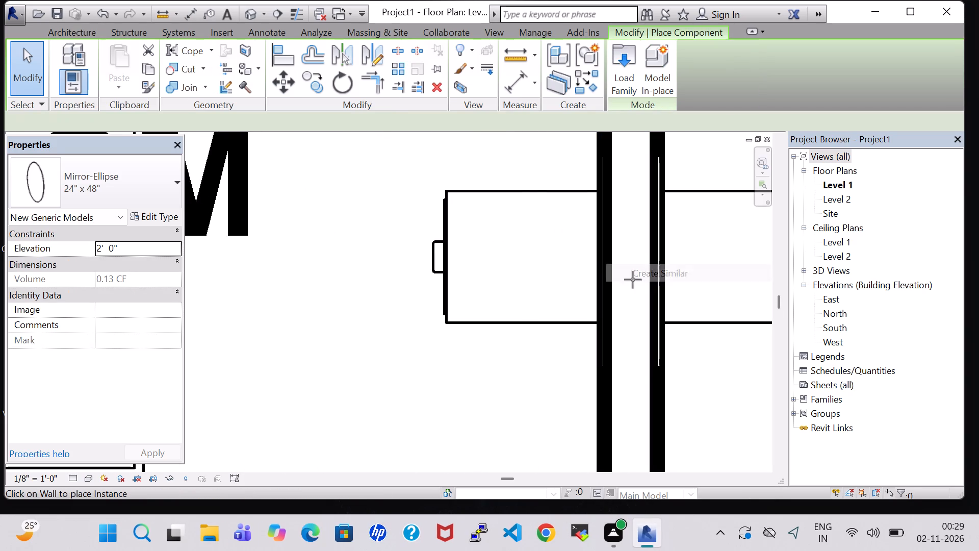
{"action": "scroll", "coordinate": [395, 385], "scroll_direction": "down", "scroll_amount": 7}
{"action": "middle_click_drag", "start_coordinate": [395, 385], "coordinate": [414, 330]}
{"action": "middle_click_drag", "start_coordinate": [443, 260], "coordinate": [447, 247]}
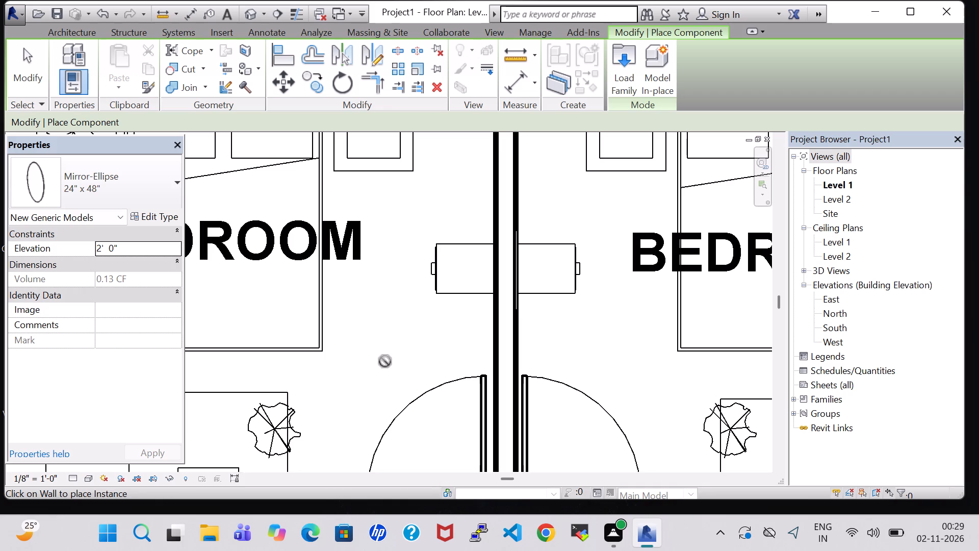
{"action": "middle_click_drag", "start_coordinate": [385, 361], "coordinate": [395, 153]}
{"action": "middle_click", "coordinate": [313, 335]}
{"action": "middle_click_drag", "start_coordinate": [313, 335], "coordinate": [486, 344]}
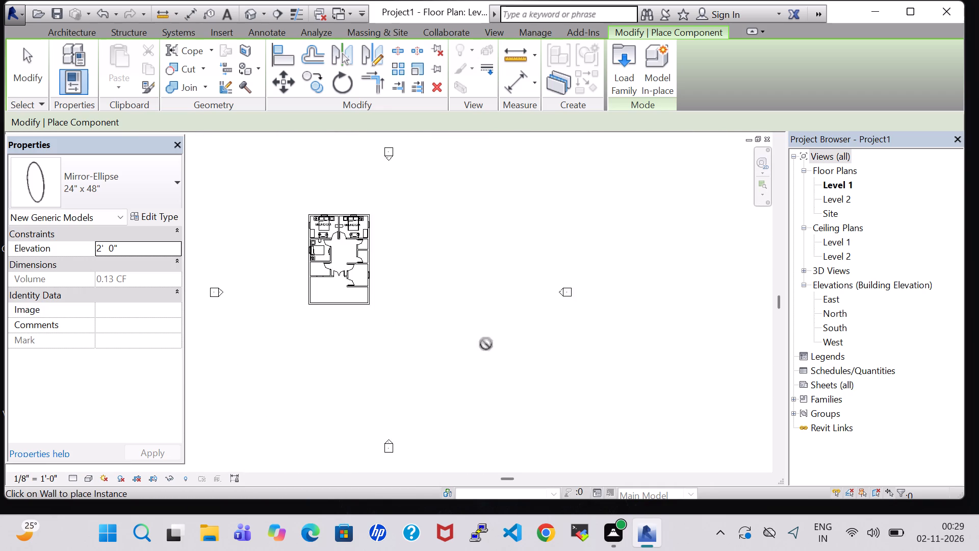
{"action": "middle_click_drag", "start_coordinate": [486, 344], "coordinate": [505, 344]}
{"action": "scroll", "coordinate": [505, 344], "scroll_direction": "up", "scroll_amount": 1}
{"action": "scroll", "coordinate": [318, 281], "scroll_direction": "up", "scroll_amount": 9}
{"action": "middle_click_drag", "start_coordinate": [298, 268], "coordinate": [450, 376]}
{"action": "scroll", "coordinate": [419, 179], "scroll_direction": "up", "scroll_amount": 4}
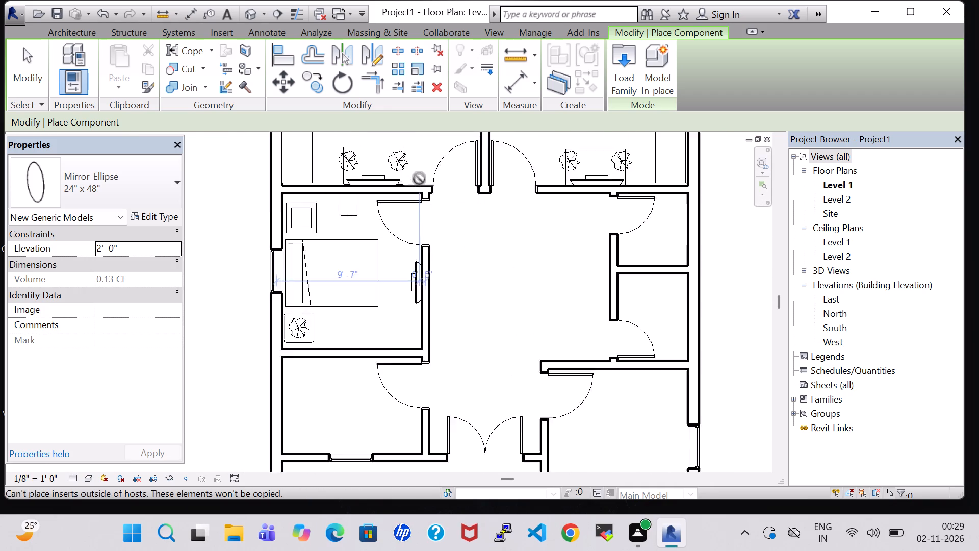
{"action": "scroll", "coordinate": [419, 179], "scroll_direction": "up", "scroll_amount": 4}
{"action": "scroll", "coordinate": [327, 235], "scroll_direction": "up", "scroll_amount": 6}
{"action": "middle_click_drag", "start_coordinate": [327, 235], "coordinate": [473, 362]}
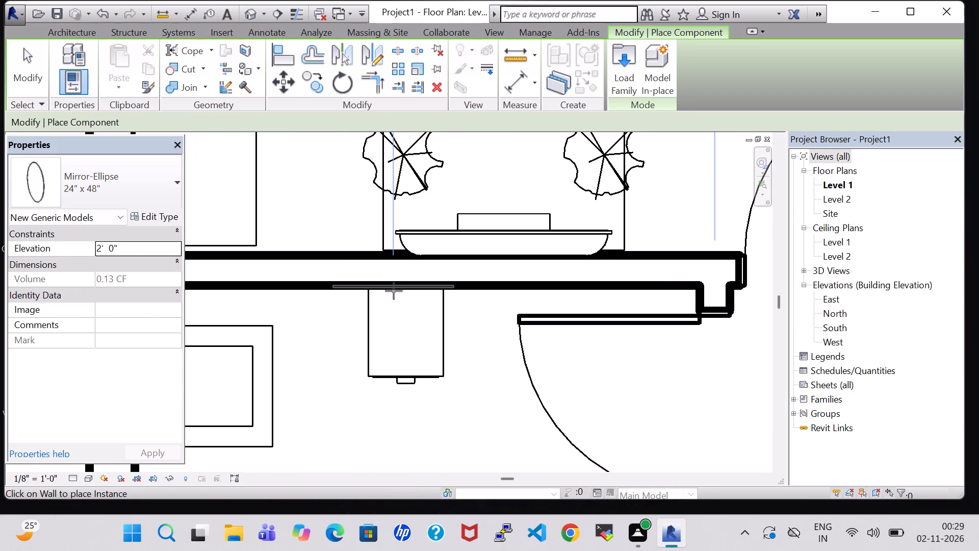
{"action": "scroll", "coordinate": [394, 291], "scroll_direction": "up", "scroll_amount": 10}
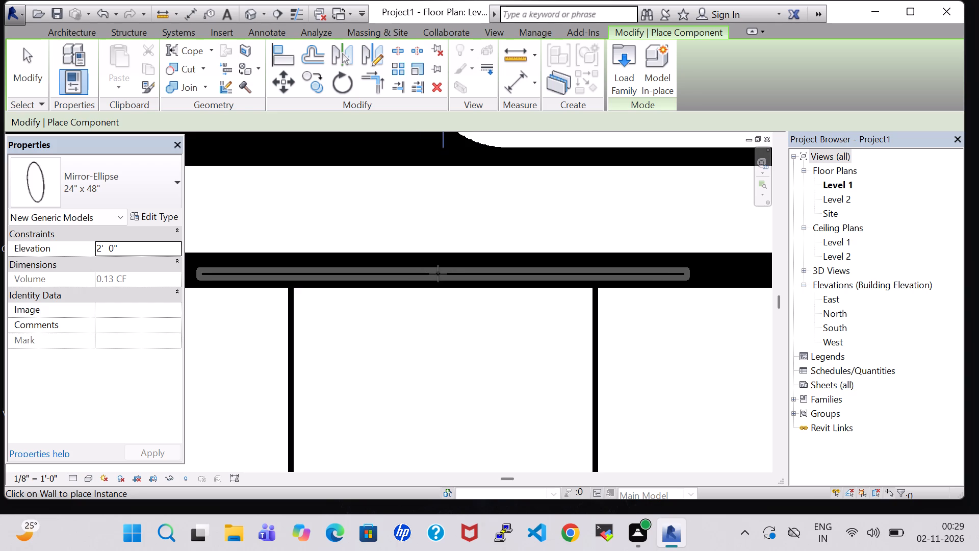
{"action": "left_click", "coordinate": [427, 273]}
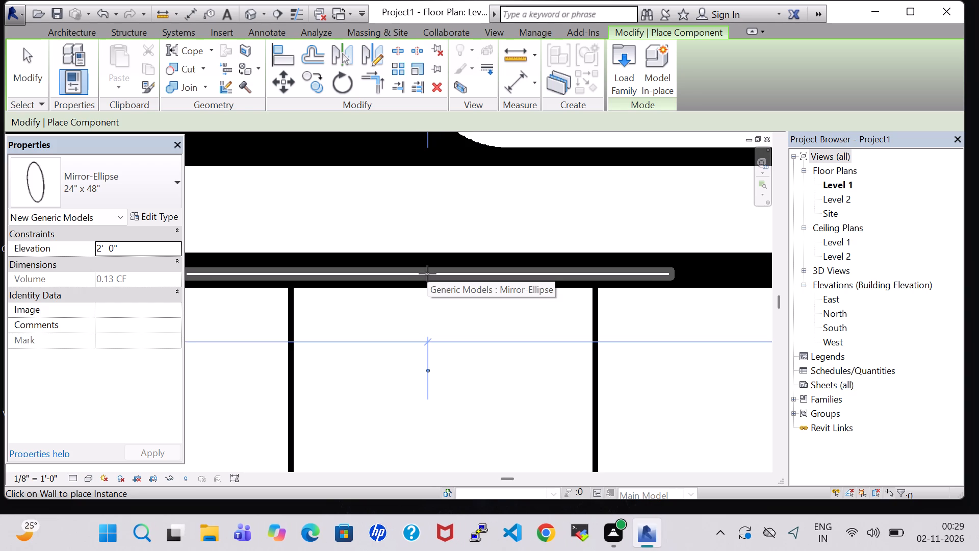
{"action": "key", "text": "Escape"}
{"action": "key", "text": "Escape"}
Set the new elliptical mirror's elevation to 3' 0".
{"action": "left_click", "coordinate": [427, 273]}
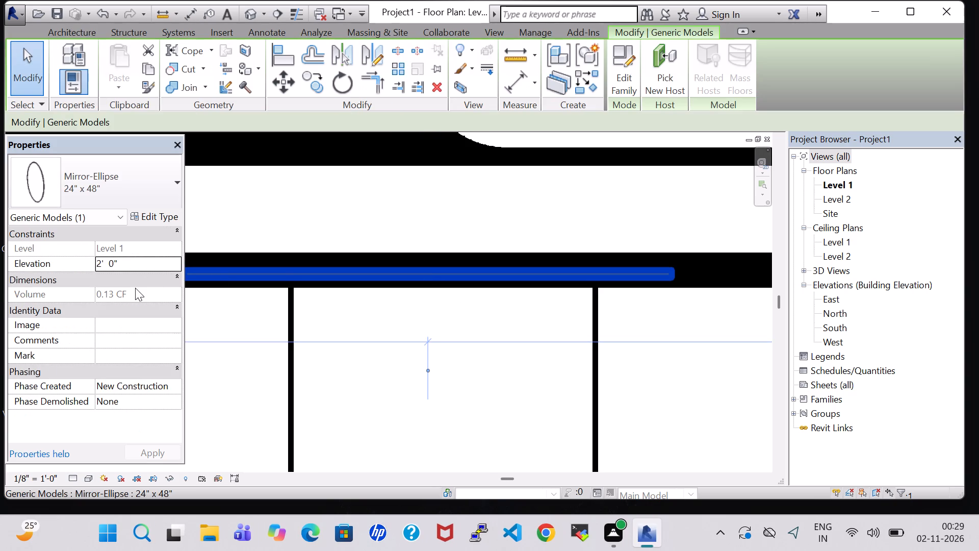
{"action": "left_click", "coordinate": [100, 266]}
{"action": "left_click", "coordinate": [100, 266]}
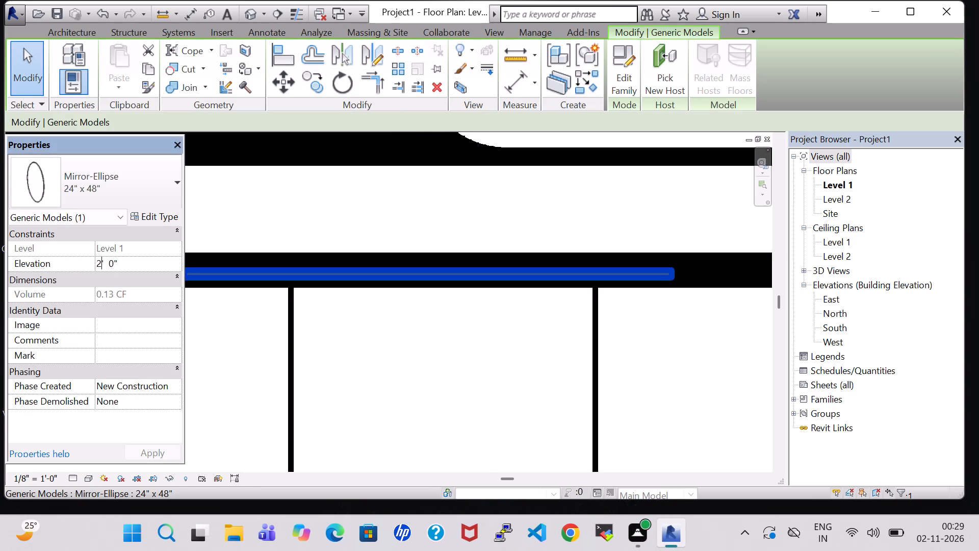
{"action": "key", "text": "BackSpace"}
{"action": "key", "text": "3"}
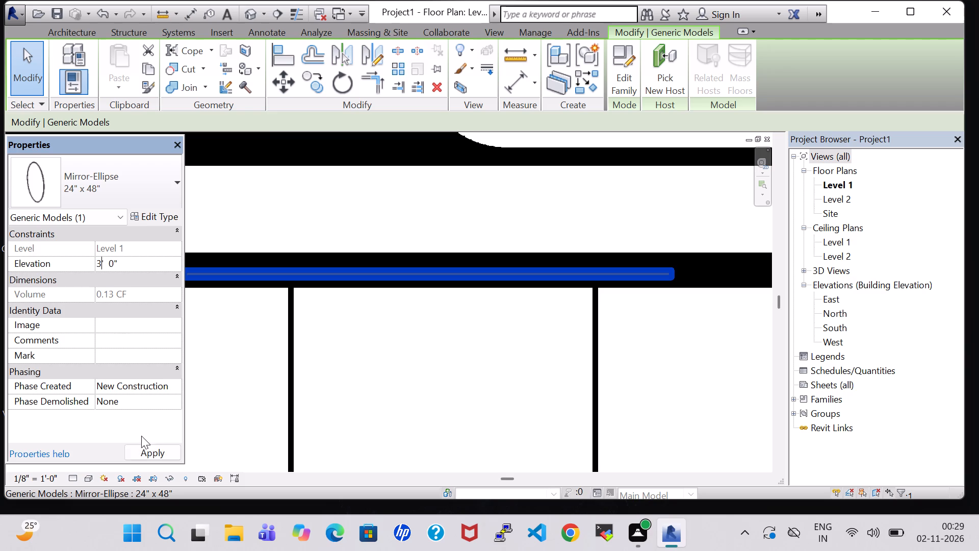
{"action": "left_click", "coordinate": [148, 455]}
{"action": "left_click", "coordinate": [633, 378]}
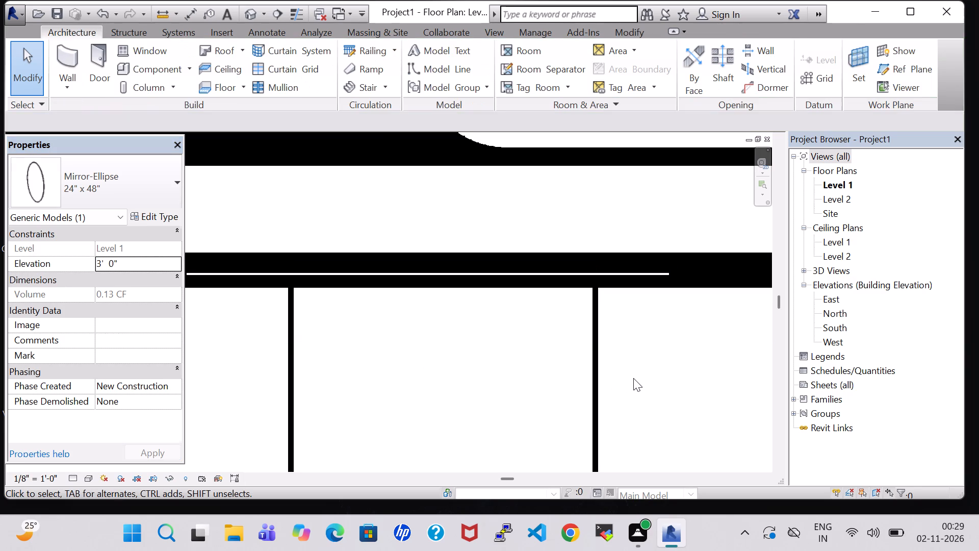
Nudge the new elliptical mirror east by seven increments to center it on the file cabinet.
{"action": "scroll", "coordinate": [633, 378], "scroll_direction": "down", "scroll_amount": 8}
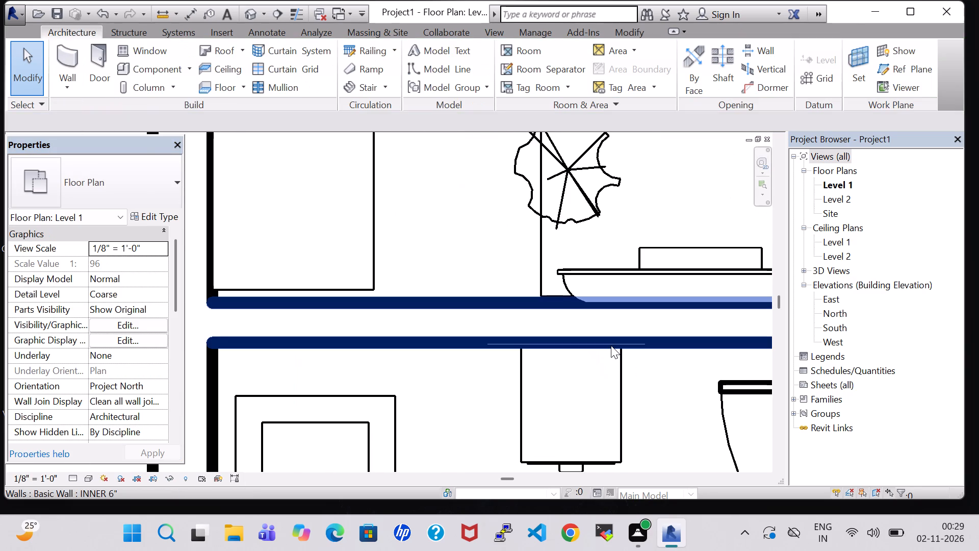
{"action": "scroll", "coordinate": [613, 345], "scroll_direction": "up", "scroll_amount": 10}
{"action": "left_click", "coordinate": [704, 400]}
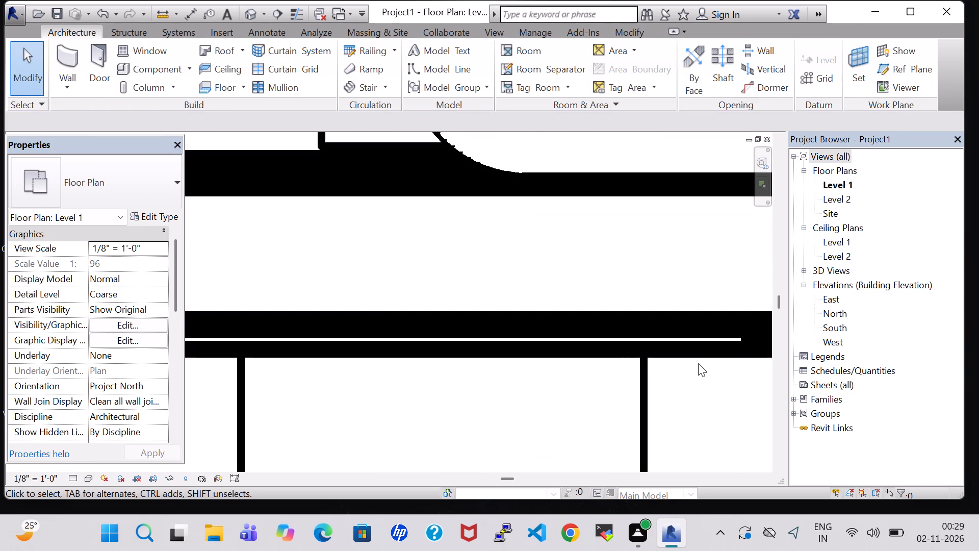
{"action": "left_click", "coordinate": [696, 343]}
{"action": "key", "text": "Right"}
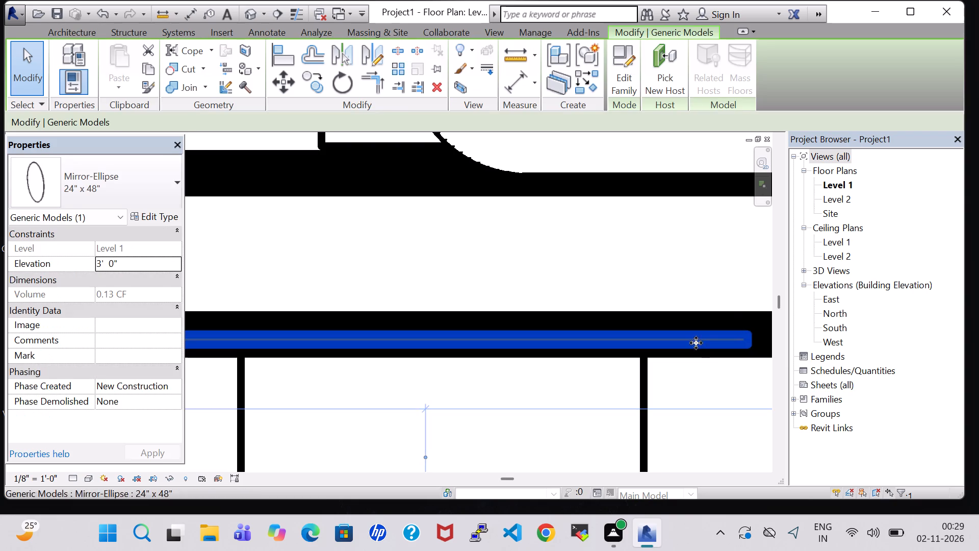
{"action": "key", "text": "Right"}
{"action": "key", "text": "Right"}
{"action": "key", "text": "Right"}
{"action": "key", "text": "Right"}
{"action": "key", "text": "Right"}
{"action": "key", "text": "Right"}
{"action": "scroll", "coordinate": [696, 343], "scroll_direction": "down", "scroll_amount": 6}
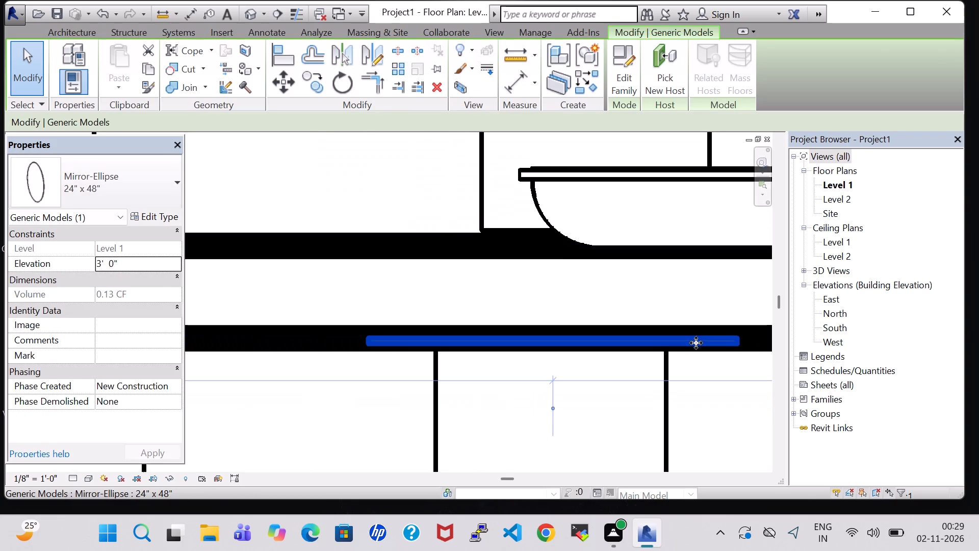
{"action": "left_click", "coordinate": [710, 404]}
Place a 48" x 72" x 24" Dresser against the double-bed room's south wall, about 8" from the east wall's centerline.
{"action": "scroll", "coordinate": [710, 404], "scroll_direction": "down", "scroll_amount": 6}
{"action": "middle_click_drag", "start_coordinate": [710, 404], "coordinate": [542, 324]}
{"action": "scroll", "coordinate": [519, 394], "scroll_direction": "down", "scroll_amount": 5}
{"action": "middle_click_drag", "start_coordinate": [519, 396], "coordinate": [483, 238]}
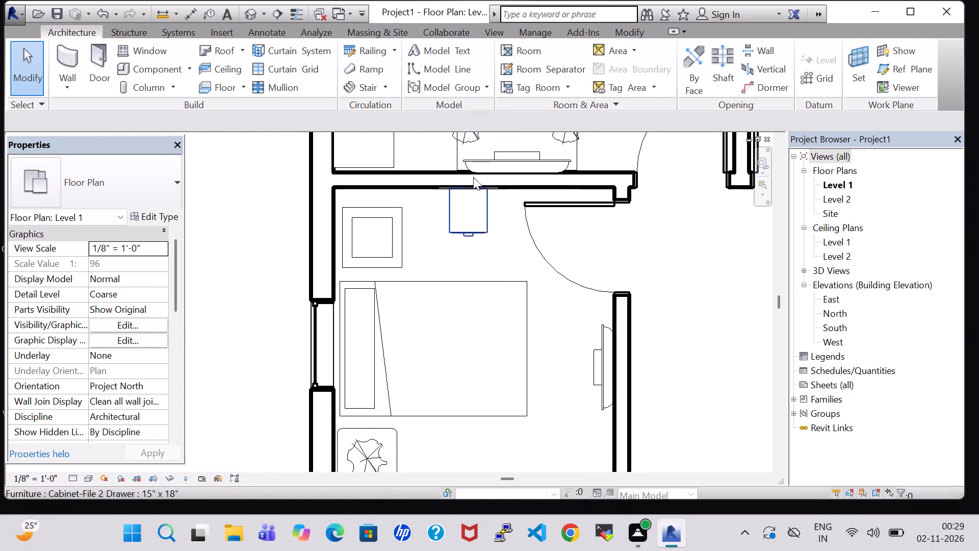
{"action": "middle_click_drag", "start_coordinate": [383, 316], "coordinate": [369, 220]}
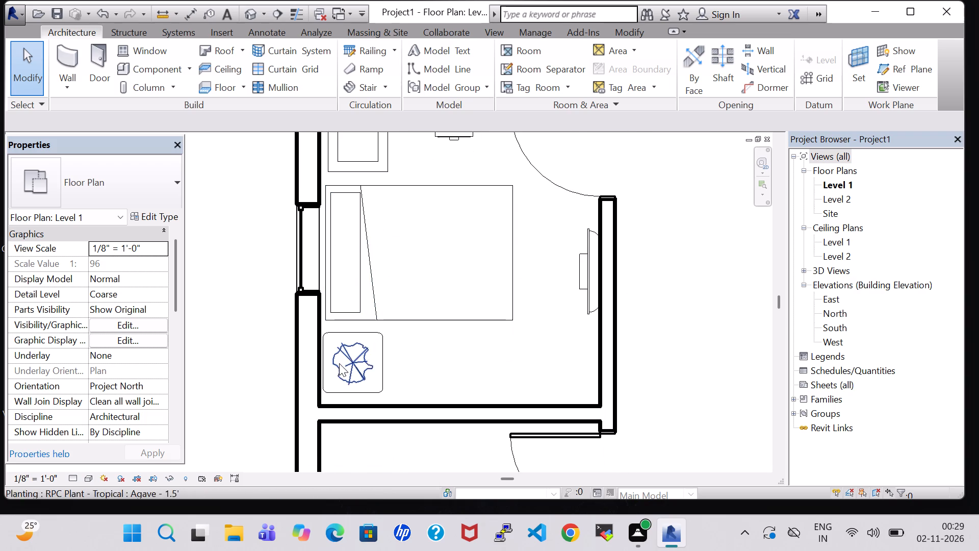
{"action": "scroll", "coordinate": [554, 264], "scroll_direction": "down", "scroll_amount": 1}
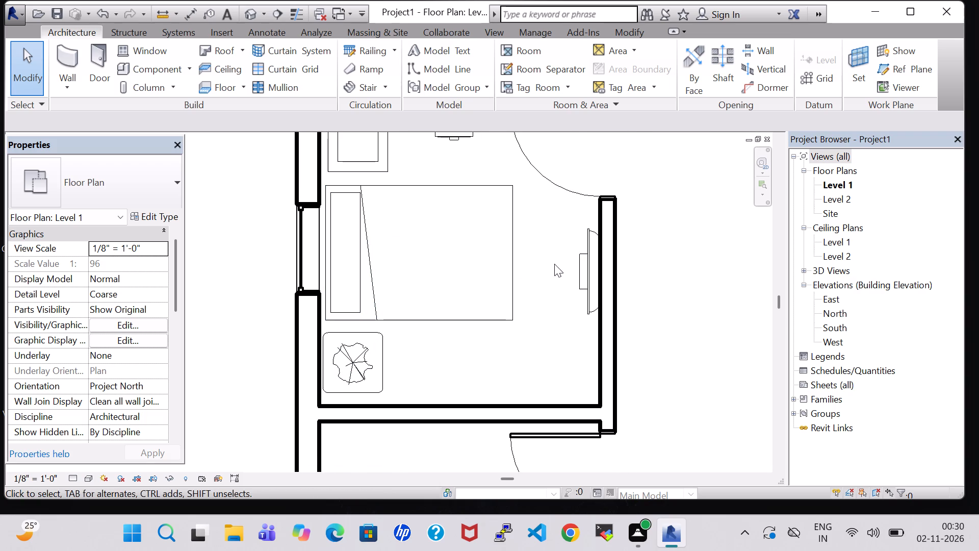
{"action": "scroll", "coordinate": [554, 264], "scroll_direction": "down", "scroll_amount": 2}
{"action": "middle_click_drag", "start_coordinate": [554, 264], "coordinate": [572, 452]}
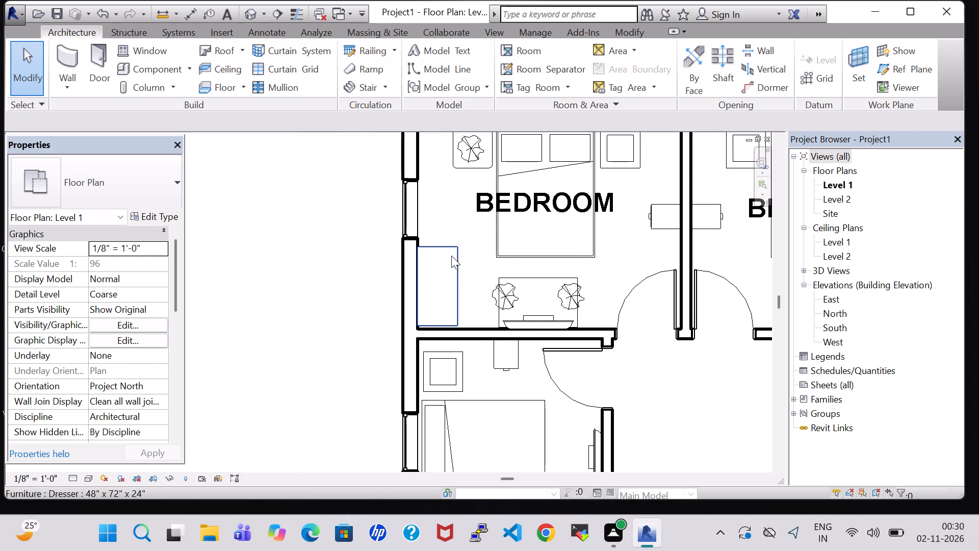
{"action": "left_click", "coordinate": [451, 256]}
{"action": "right_click", "coordinate": [451, 256]}
{"action": "left_click", "coordinate": [517, 272]}
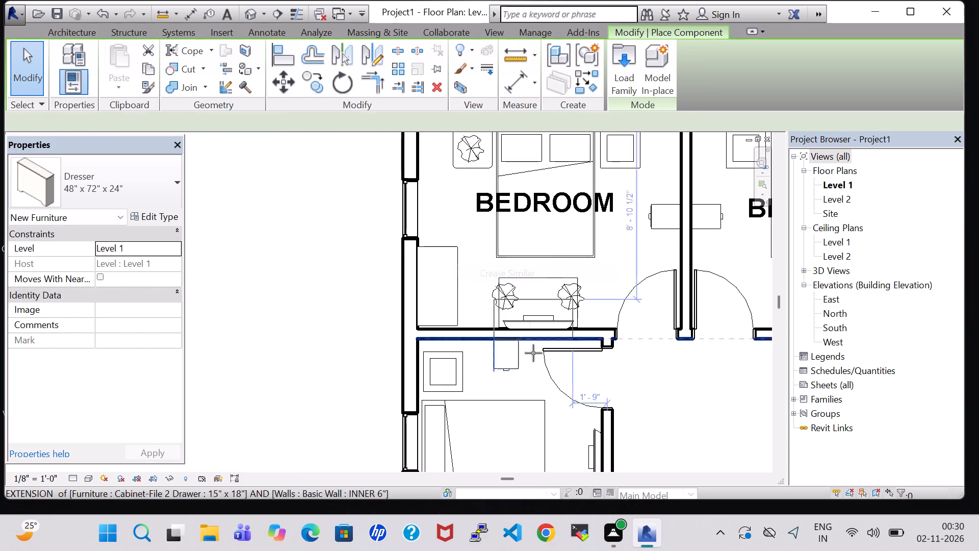
{"action": "middle_click_drag", "start_coordinate": [545, 413], "coordinate": [531, 233]}
{"action": "left_click", "coordinate": [541, 346]}
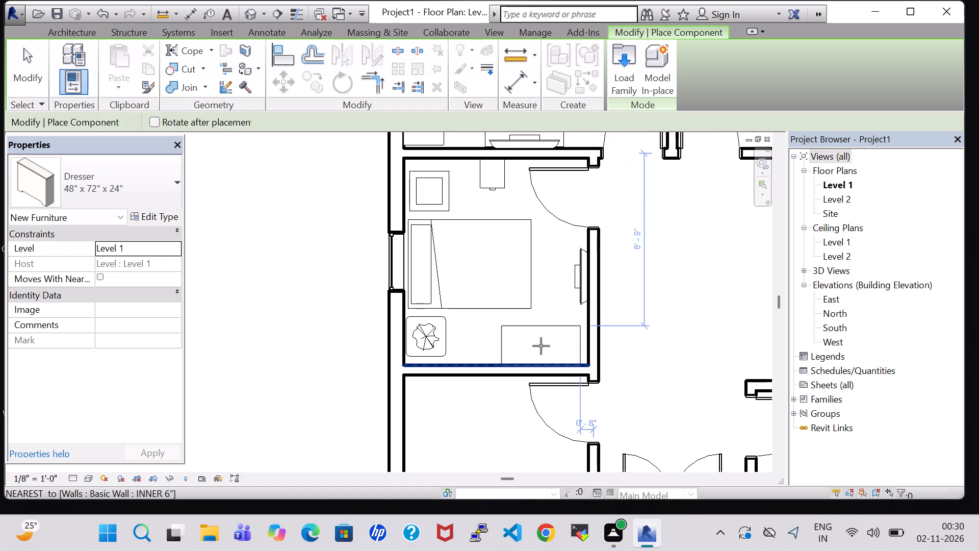
In the 3D view, rotate the double-bed room's dresser 180° so its drawers face into the room.
{"action": "key", "text": "Escape"}
{"action": "key", "text": "Escape"}
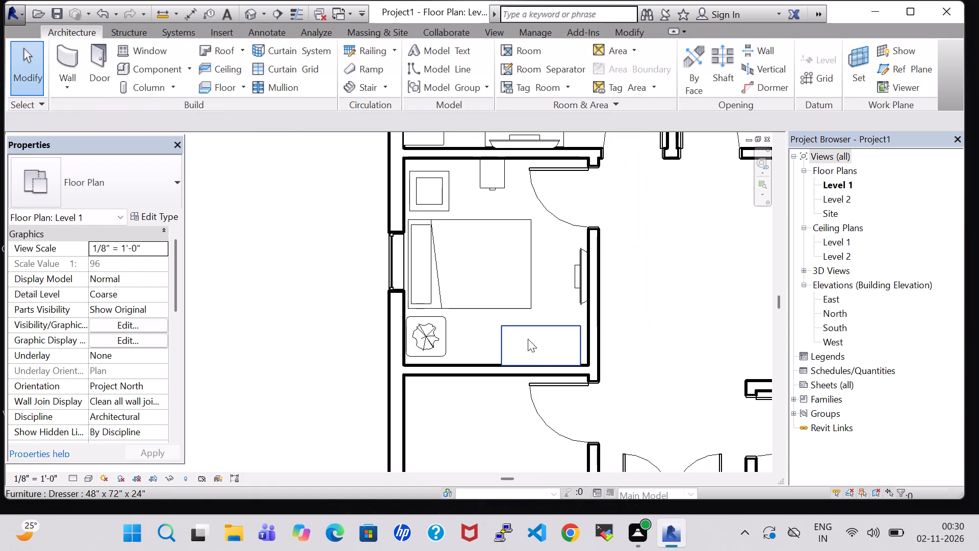
{"action": "left_click", "coordinate": [248, 10]}
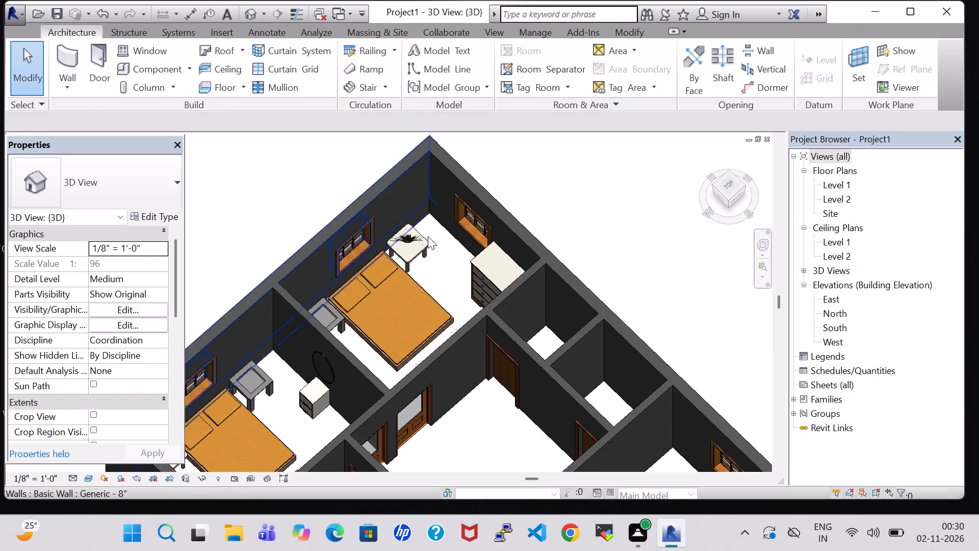
{"action": "scroll", "coordinate": [430, 265], "scroll_direction": "down", "scroll_amount": 4}
{"action": "scroll", "coordinate": [430, 364], "scroll_direction": "down", "scroll_amount": 1}
{"action": "middle_click_drag", "start_coordinate": [430, 367], "coordinate": [396, 322]}
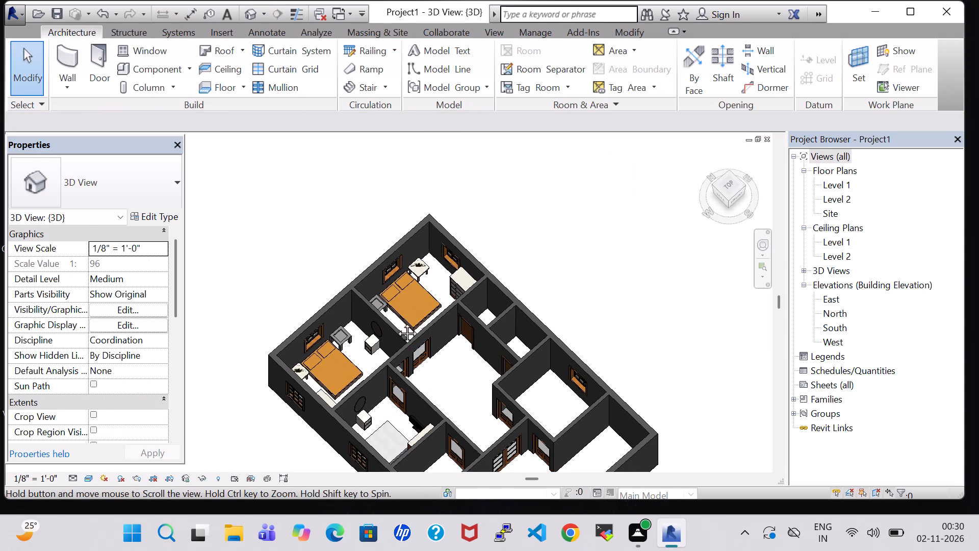
{"action": "middle_click_drag", "start_coordinate": [396, 322], "coordinate": [374, 305]}
{"action": "scroll", "coordinate": [326, 336], "scroll_direction": "up", "scroll_amount": 9}
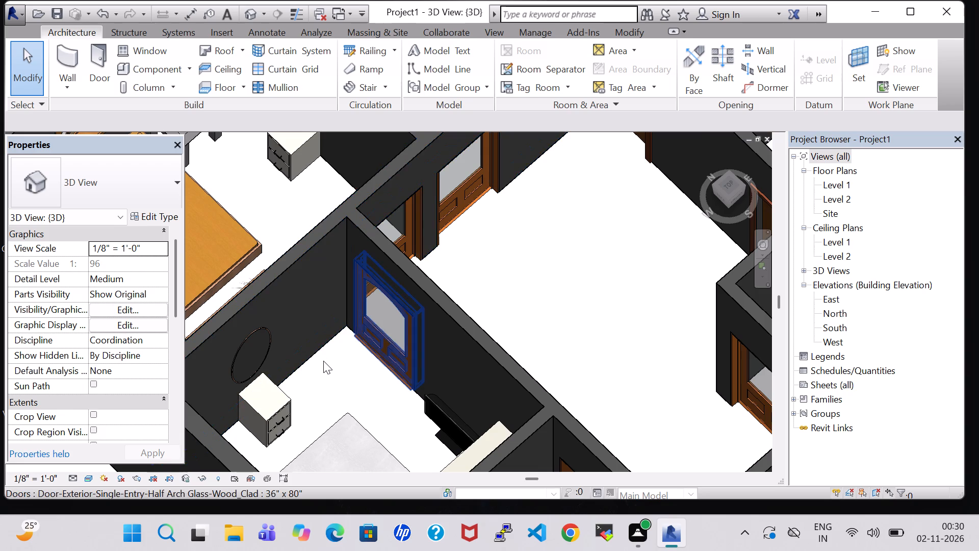
{"action": "scroll", "coordinate": [323, 361], "scroll_direction": "up", "scroll_amount": 1}
{"action": "middle_click_drag", "start_coordinate": [323, 361], "coordinate": [281, 395], "text": "shift"}
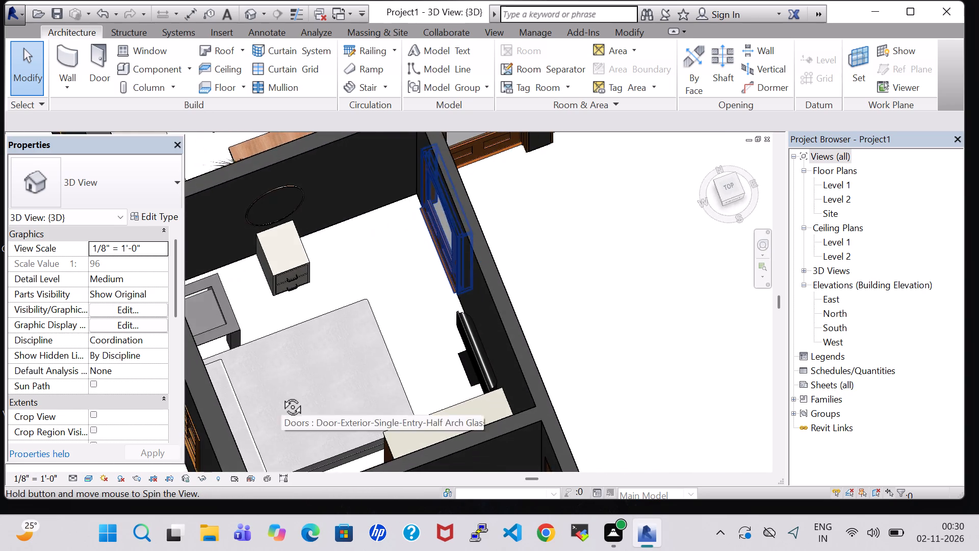
{"action": "middle_click_drag", "start_coordinate": [281, 395], "coordinate": [253, 410], "text": "shift"}
{"action": "middle_click_drag", "start_coordinate": [341, 240], "coordinate": [343, 322]}
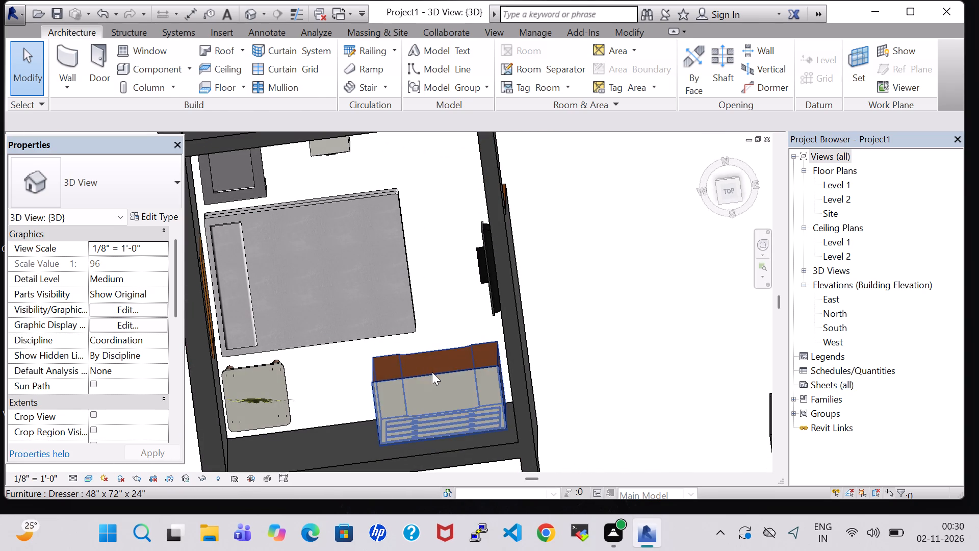
{"action": "left_click", "coordinate": [432, 372]}
{"action": "key", "text": "space"}
{"action": "key", "text": "space"}
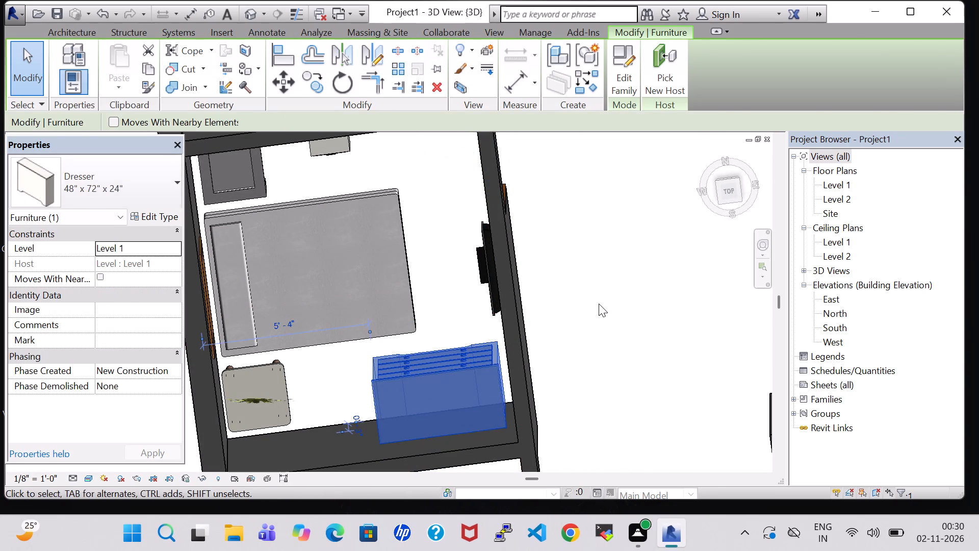
{"action": "double_click", "coordinate": [599, 304]}
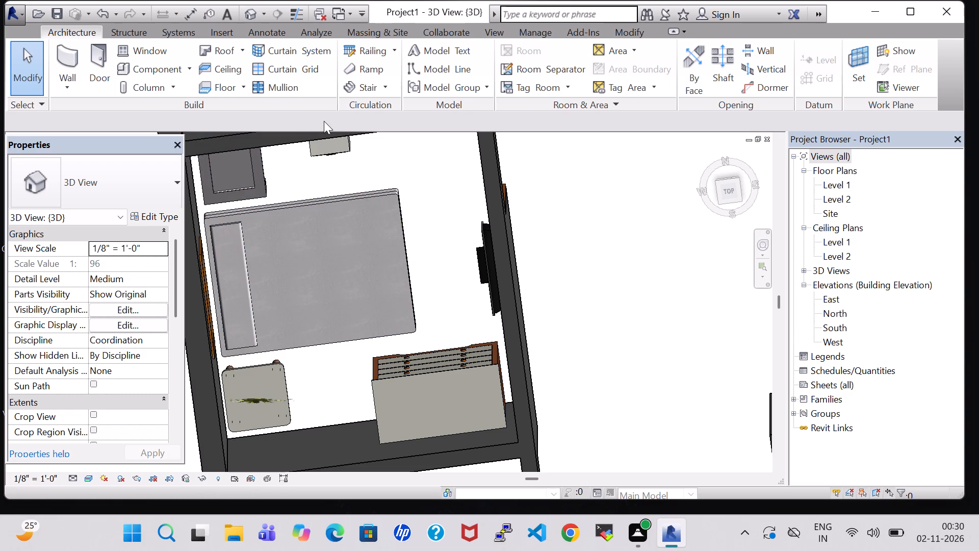
On the Level 1 floor plan, place a tagged room in the double-bed room south of the northwest bedroom.
{"action": "scroll", "coordinate": [492, 195], "scroll_direction": "down", "scroll_amount": 4}
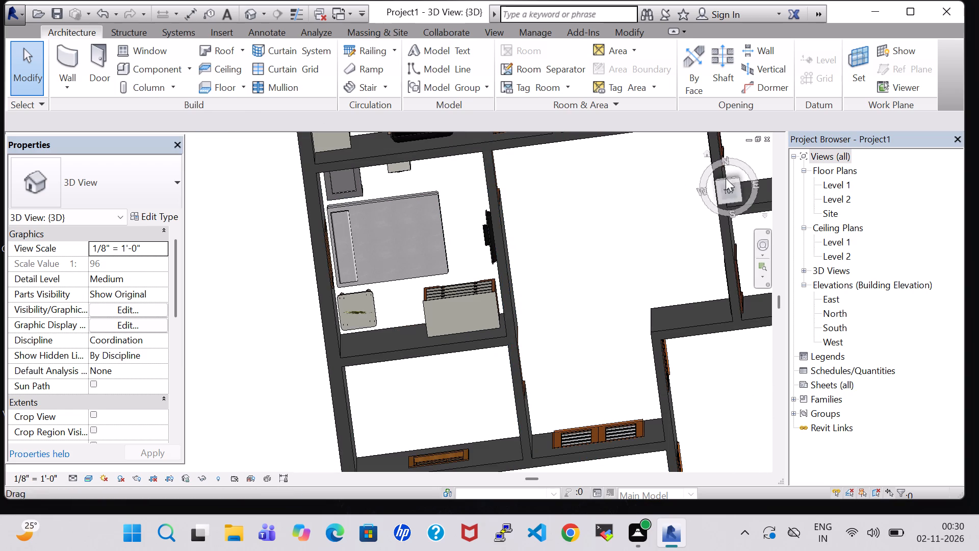
{"action": "double_click", "coordinate": [831, 183]}
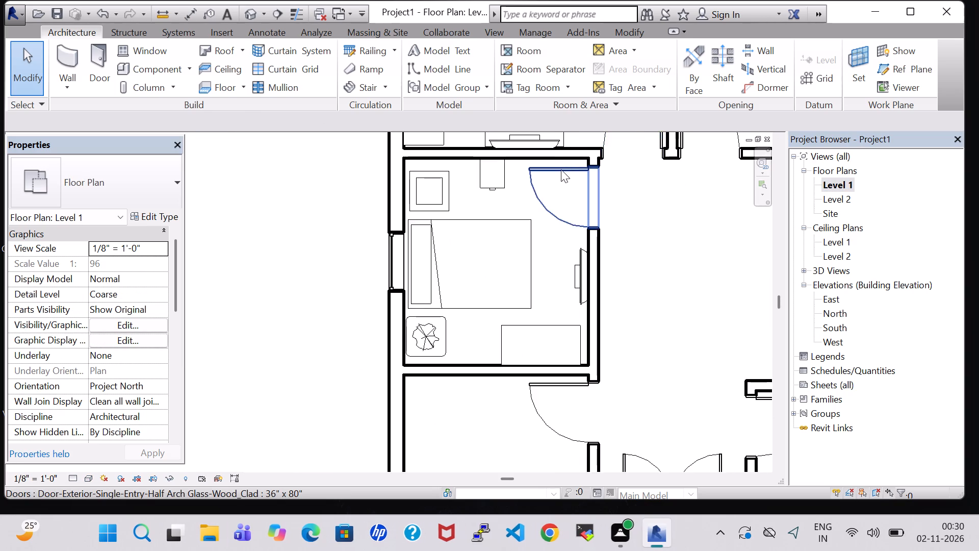
{"action": "scroll", "coordinate": [561, 171], "scroll_direction": "down", "scroll_amount": 3}
{"action": "left_click", "coordinate": [529, 54]}
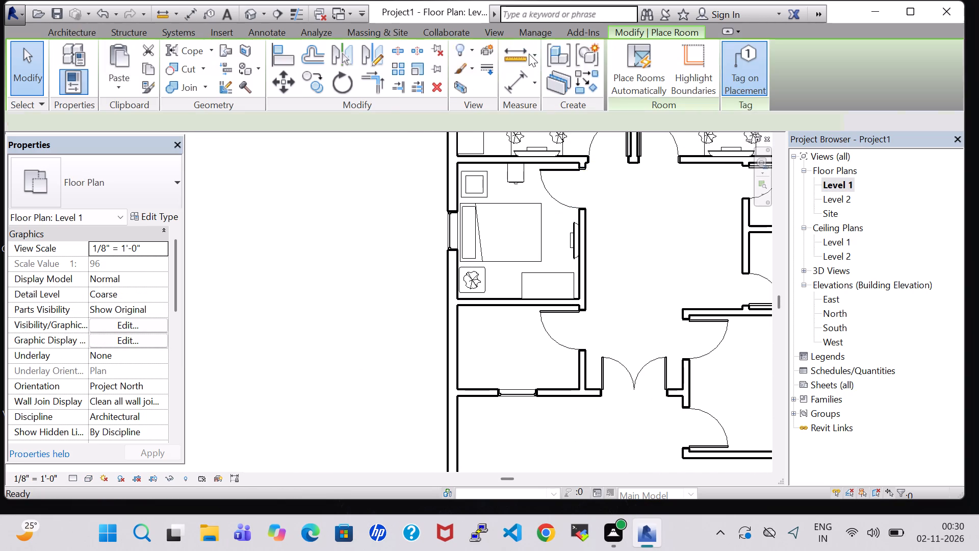
{"action": "left_click", "coordinate": [520, 247]}
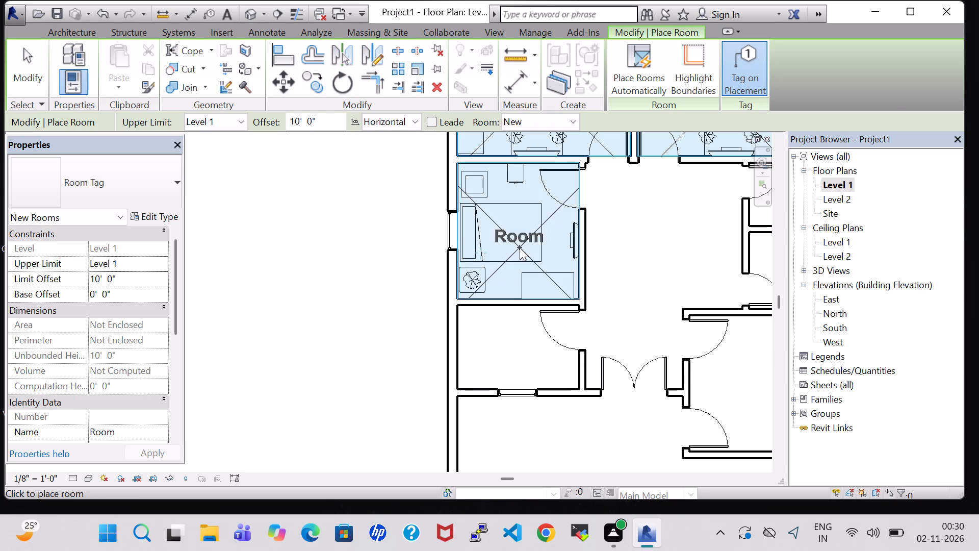
{"action": "key", "text": "Escape"}
Rename the new room's tag in the double-bed room as BEDROOM-3.
{"action": "triple_click", "coordinate": [520, 238]}
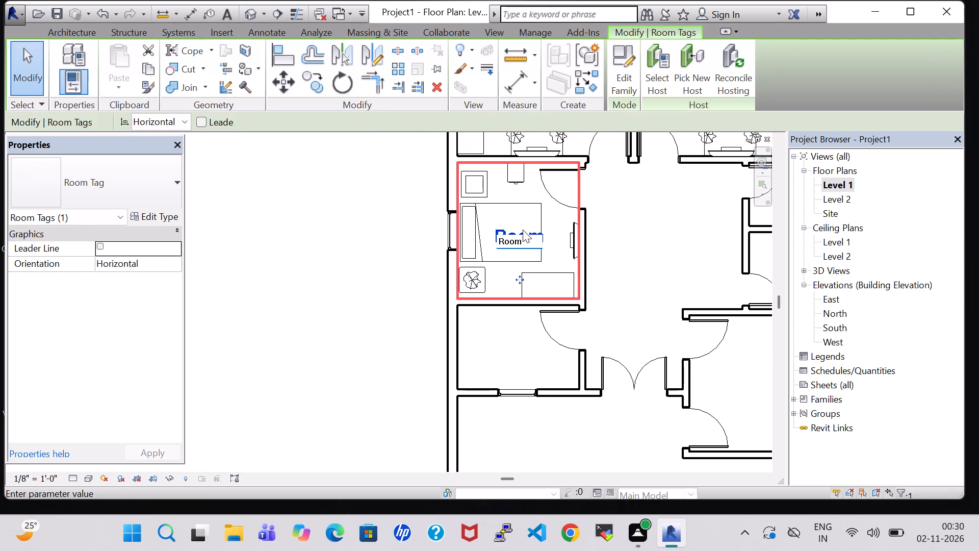
{"action": "key", "text": "BackSpace"}
{"action": "type", "text": "BEDROOM"}
{"action": "type", "text": "-3"}
{"action": "key", "text": "Return"}
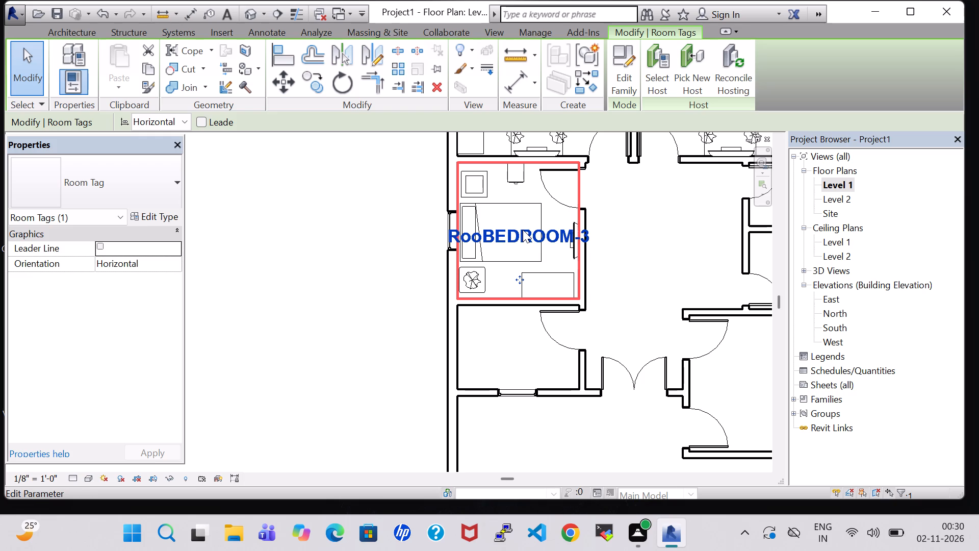
{"action": "double_click", "coordinate": [508, 236]}
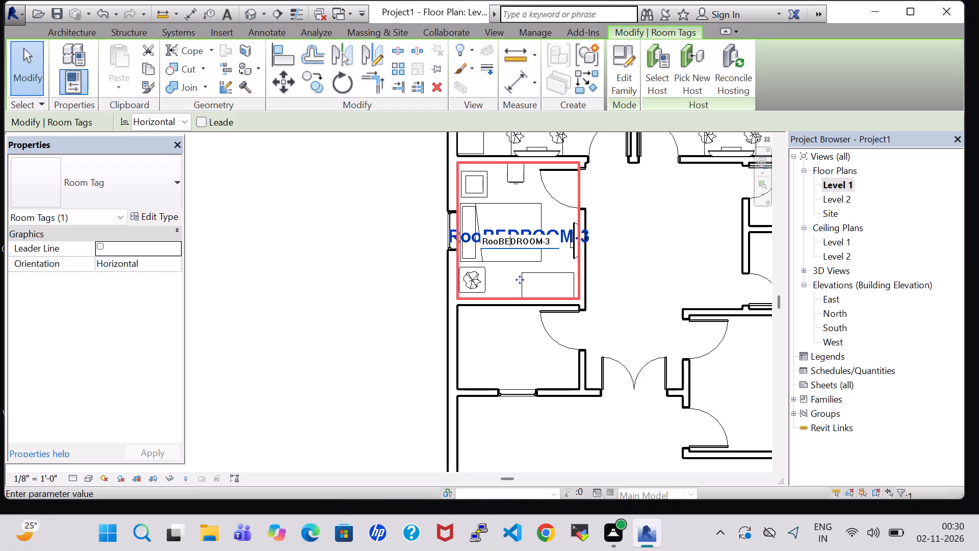
{"action": "double_click", "coordinate": [498, 245]}
{"action": "left_click", "coordinate": [498, 245]}
{"action": "key", "text": "BackSpace"}
{"action": "key", "text": "BackSpace"}
{"action": "key", "text": "BackSpace"}
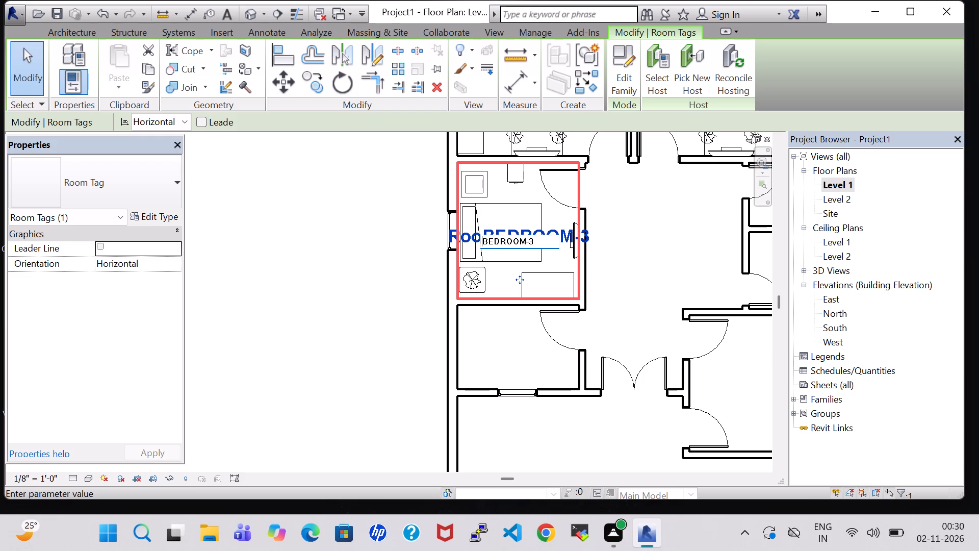
{"action": "key", "text": "Return"}
{"action": "left_click", "coordinate": [606, 255]}
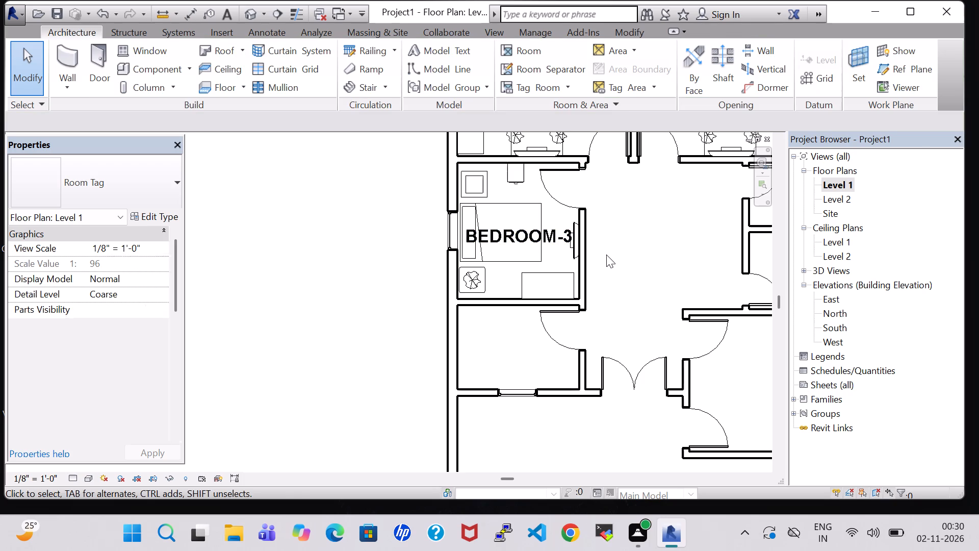
Rename the northwest bedroom's room tag as BEDROOM-1.
{"action": "middle_click", "coordinate": [583, 166]}
{"action": "middle_click_drag", "start_coordinate": [583, 172], "coordinate": [581, 294]}
{"action": "double_click", "coordinate": [534, 199]}
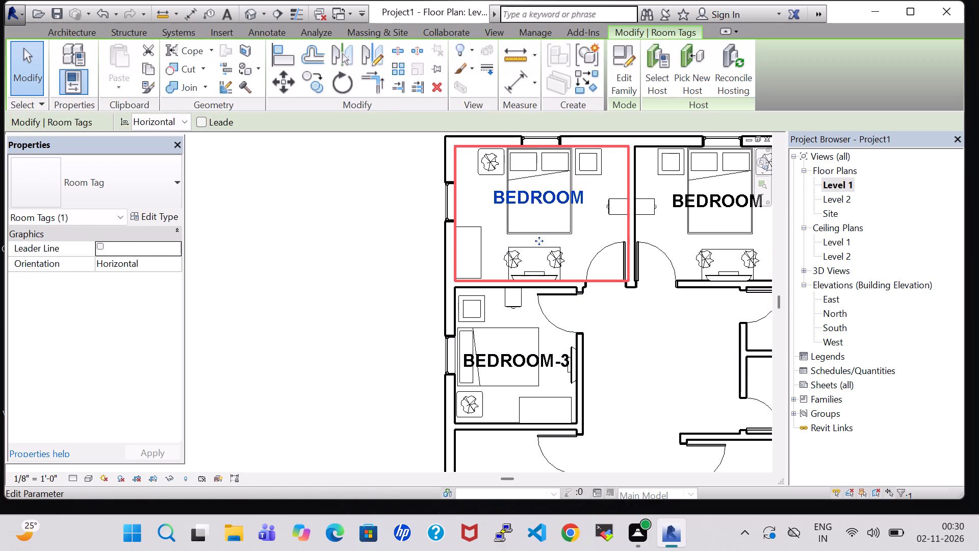
{"action": "left_click", "coordinate": [560, 202]}
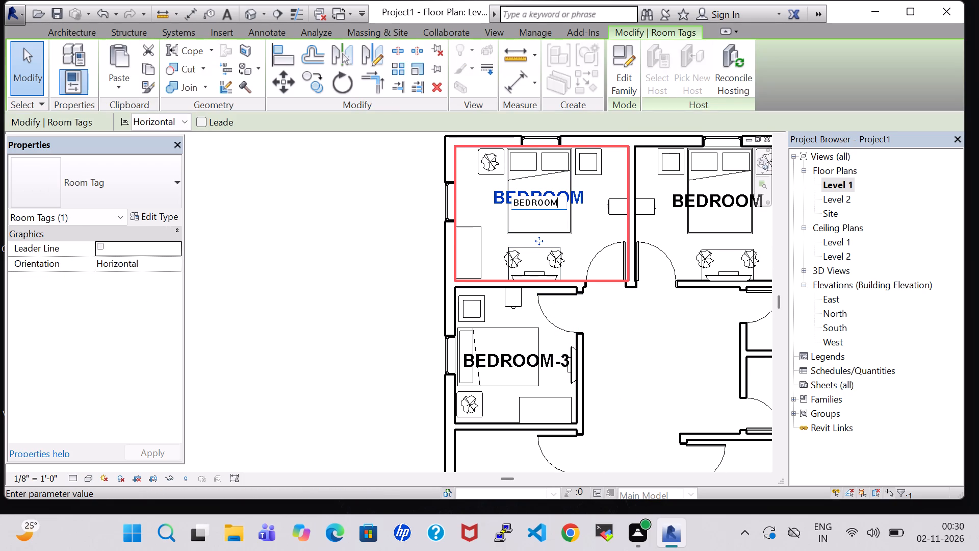
{"action": "type", "text": "-1"}
{"action": "key", "text": "Return"}
Rename the northeast bedroom's room tag as BEDROOM-2.
{"action": "double_click", "coordinate": [725, 197]}
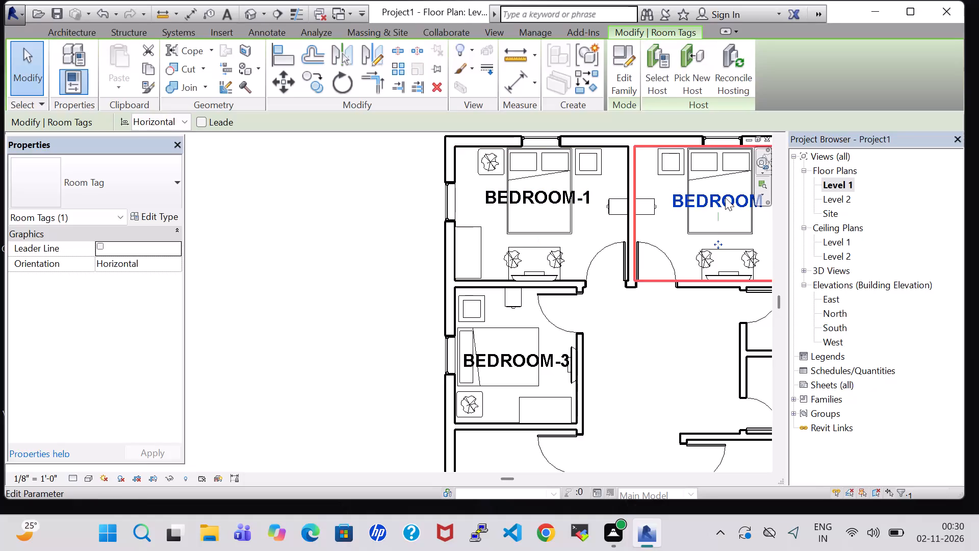
{"action": "left_click", "coordinate": [740, 204]}
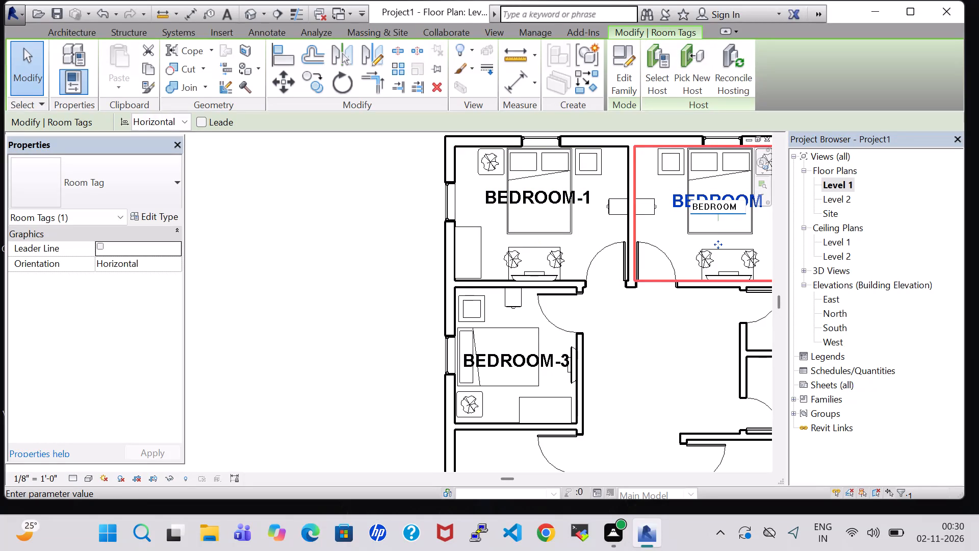
{"action": "type", "text": "-2"}
{"action": "key", "text": "Return"}
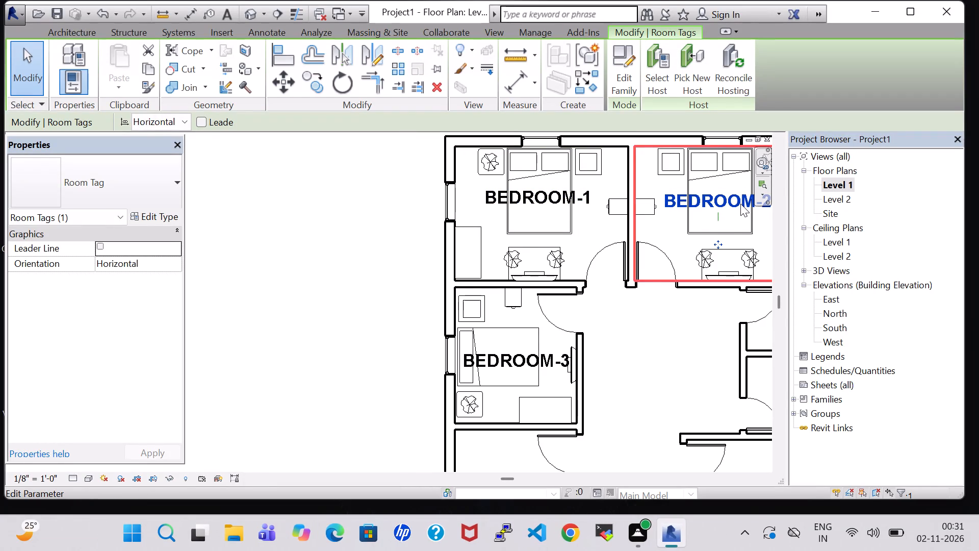
{"action": "scroll", "coordinate": [727, 239], "scroll_direction": "down", "scroll_amount": 5}
{"action": "double_click", "coordinate": [666, 287]}
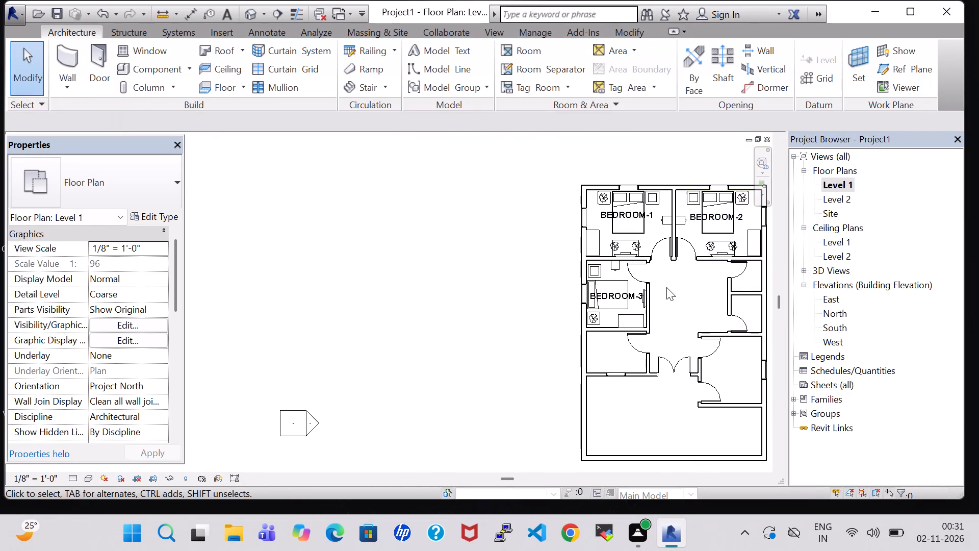
Load the Work Station Cubicle family from the US Imperial library's Furniture System folder.
{"action": "scroll", "coordinate": [666, 287], "scroll_direction": "up", "scroll_amount": 6}
{"action": "middle_click_drag", "start_coordinate": [672, 307], "coordinate": [668, 239]}
{"action": "scroll", "coordinate": [667, 228], "scroll_direction": "up", "scroll_amount": 1}
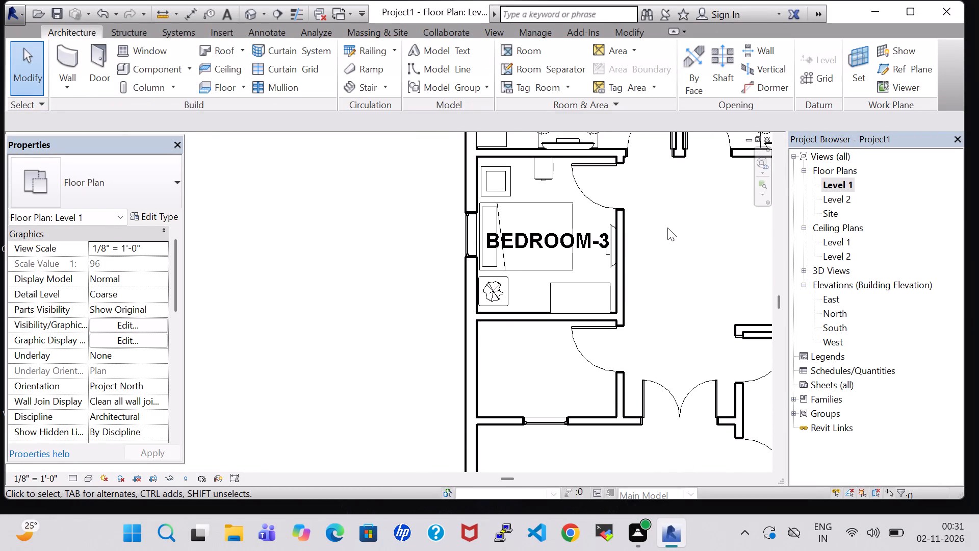
{"action": "scroll", "coordinate": [667, 228], "scroll_direction": "down", "scroll_amount": 3}
{"action": "left_click", "coordinate": [158, 66]}
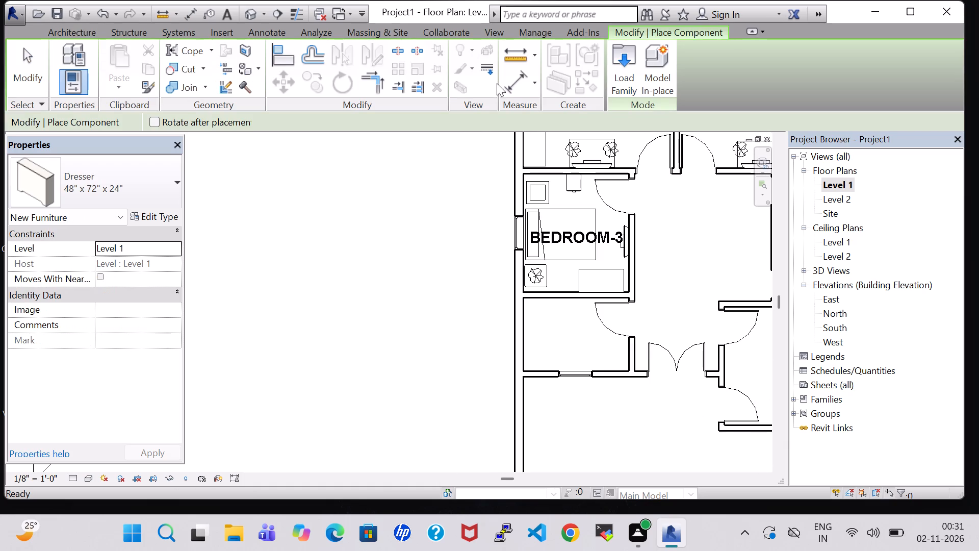
{"action": "left_click", "coordinate": [615, 71]}
{"action": "scroll", "coordinate": [571, 244], "scroll_direction": "down", "scroll_amount": 2}
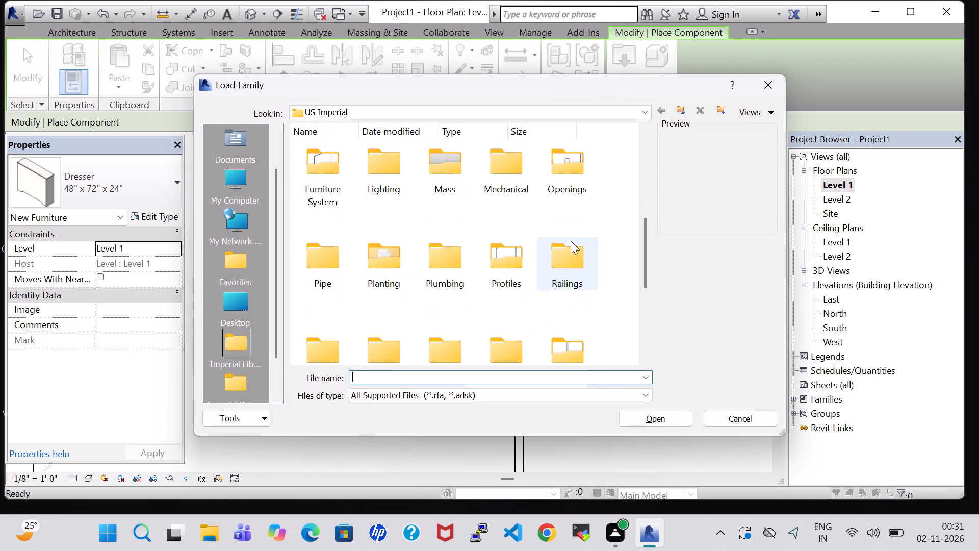
{"action": "scroll", "coordinate": [570, 234], "scroll_direction": "up", "scroll_amount": 1}
{"action": "left_click", "coordinate": [565, 234]}
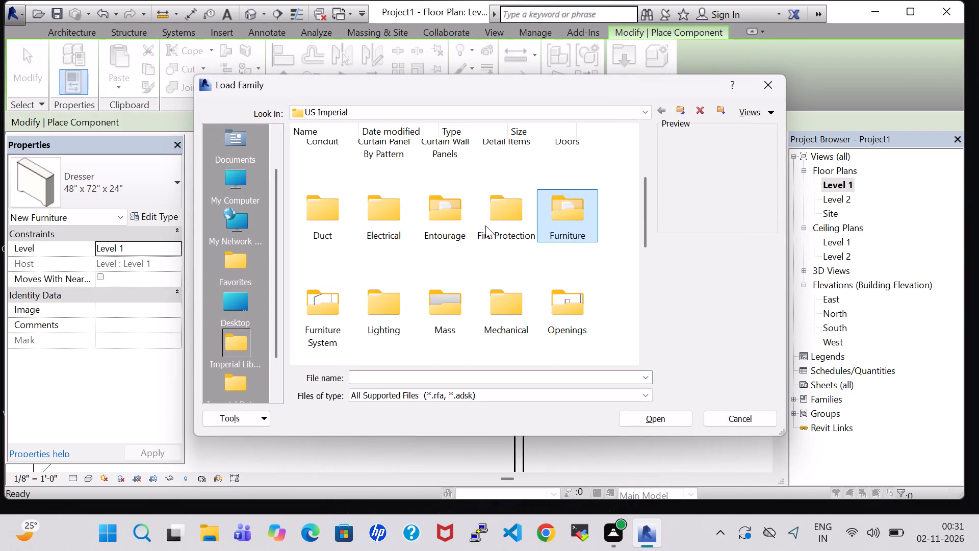
{"action": "double_click", "coordinate": [329, 290]}
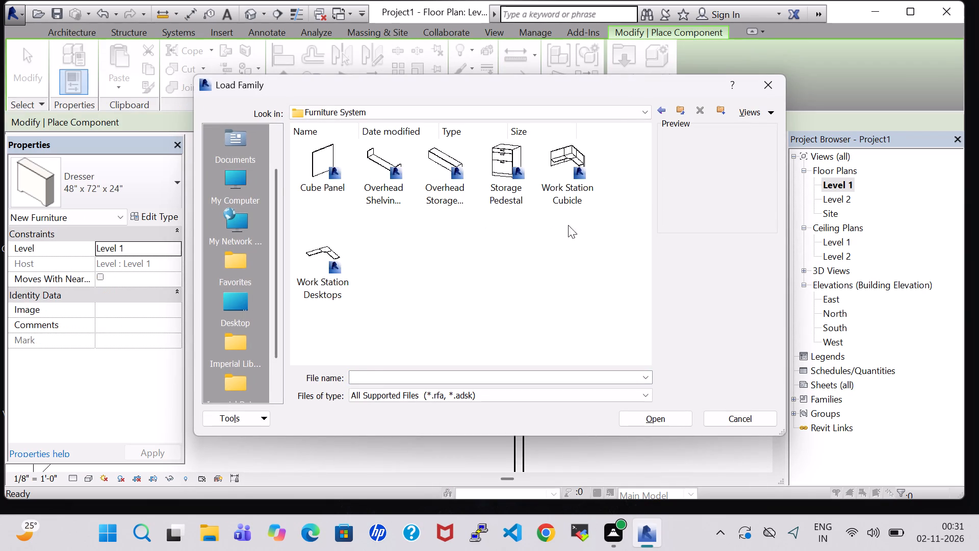
{"action": "left_click", "coordinate": [545, 166]}
{"action": "left_click", "coordinate": [663, 417]}
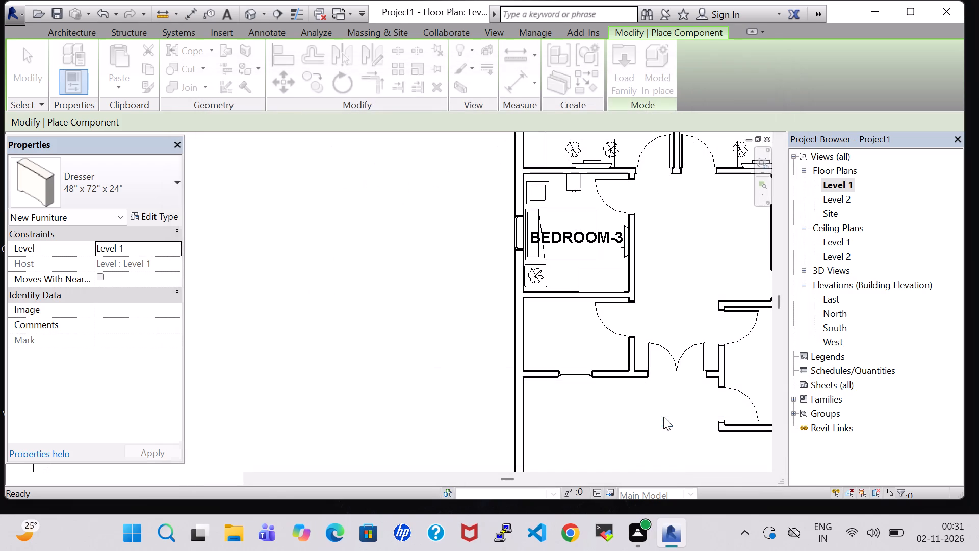
Place a 96" x 96" Work Station Cubicle in the northwest corner of the small room south of BEDROOM-3.
{"action": "scroll", "coordinate": [556, 347], "scroll_direction": "up", "scroll_amount": 9}
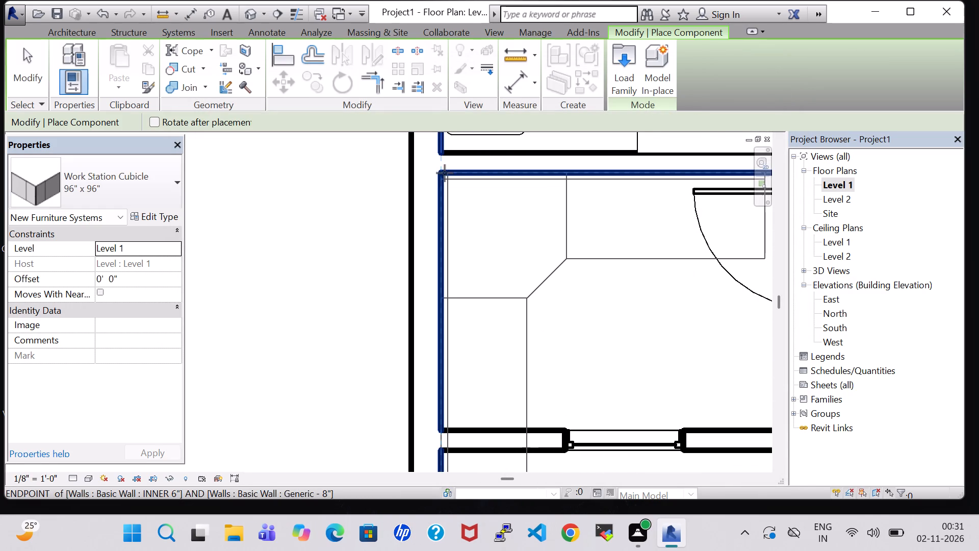
{"action": "left_click", "coordinate": [445, 173]}
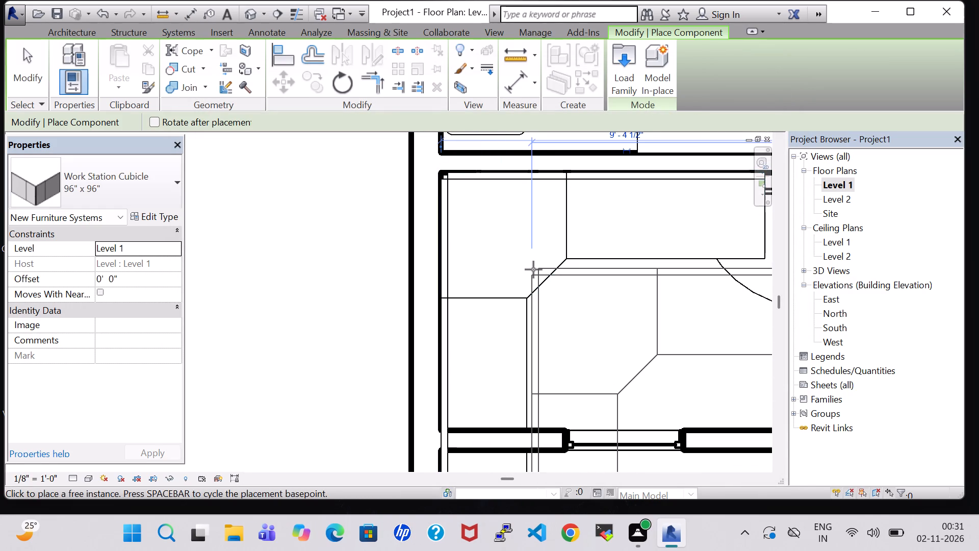
{"action": "key", "text": "Escape"}
{"action": "key", "text": "Escape"}
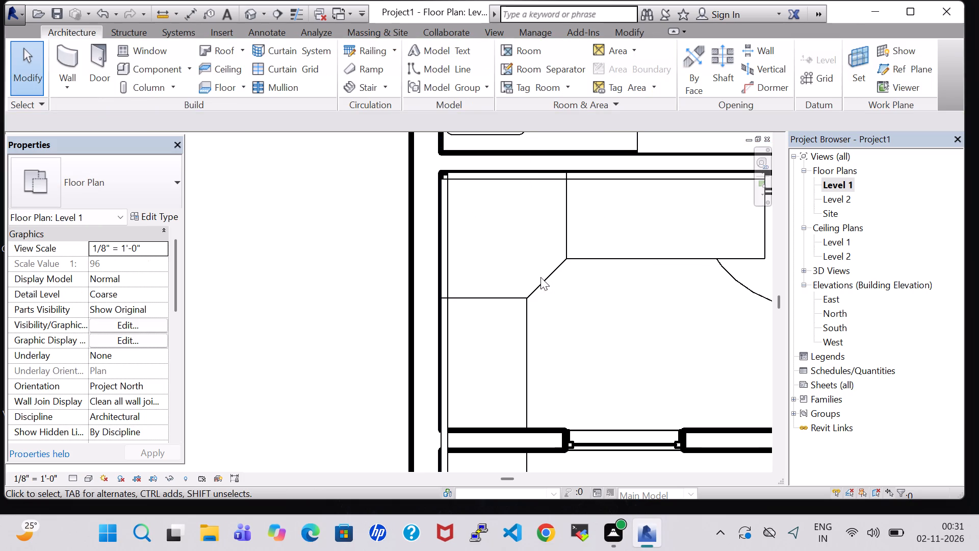
Set the Panel Height of the Work Station Cubicle type in the small room to 2' 8".
{"action": "left_click", "coordinate": [549, 282]}
{"action": "double_click", "coordinate": [160, 219]}
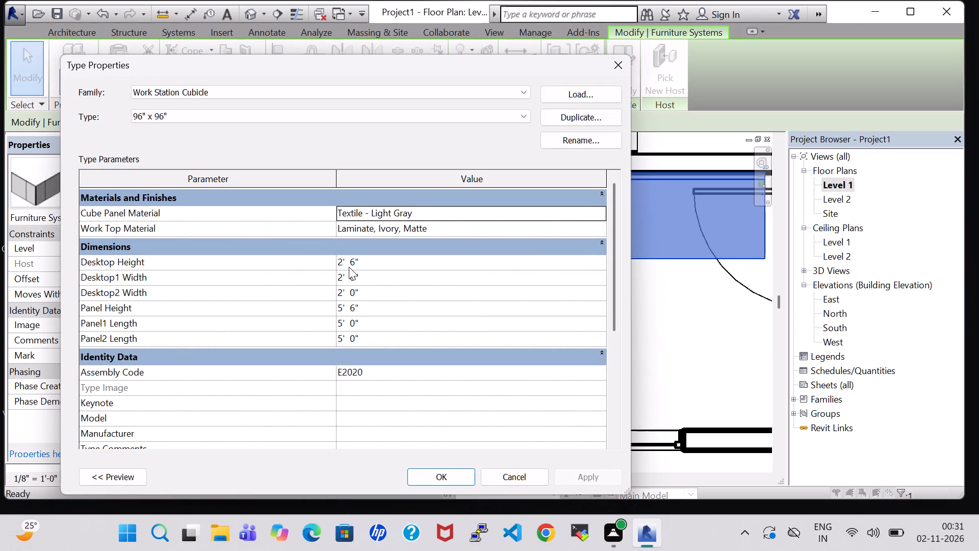
{"action": "left_click", "coordinate": [357, 306]}
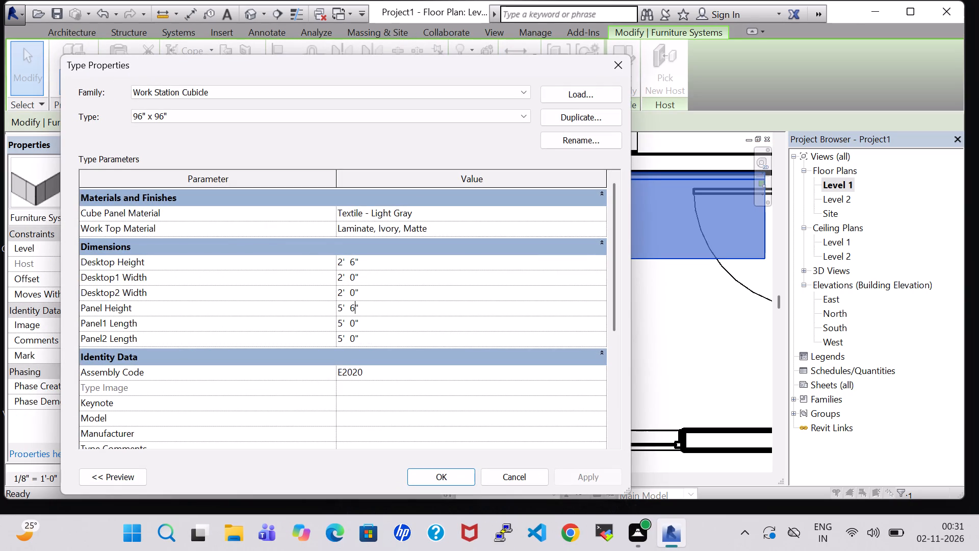
{"action": "key", "text": "BackSpace"}
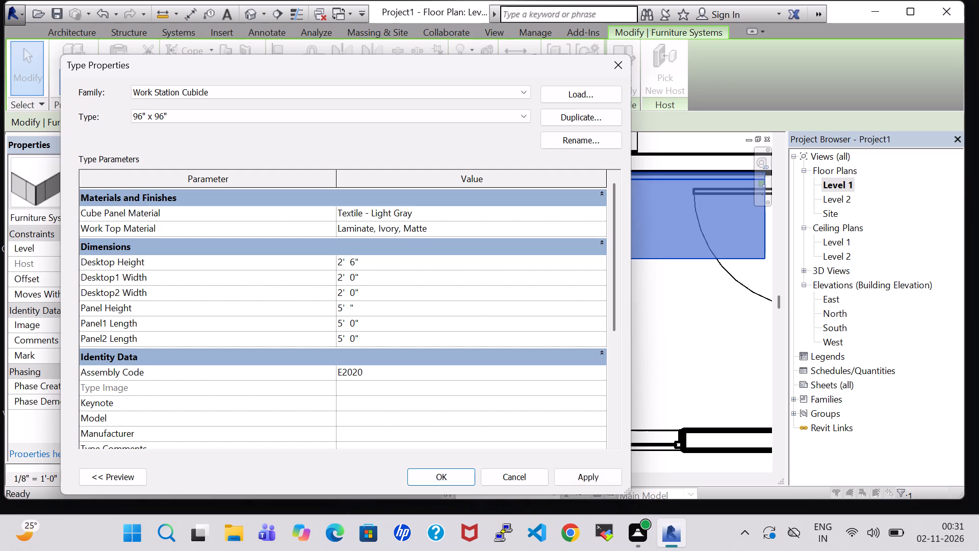
{"action": "key", "text": "8"}
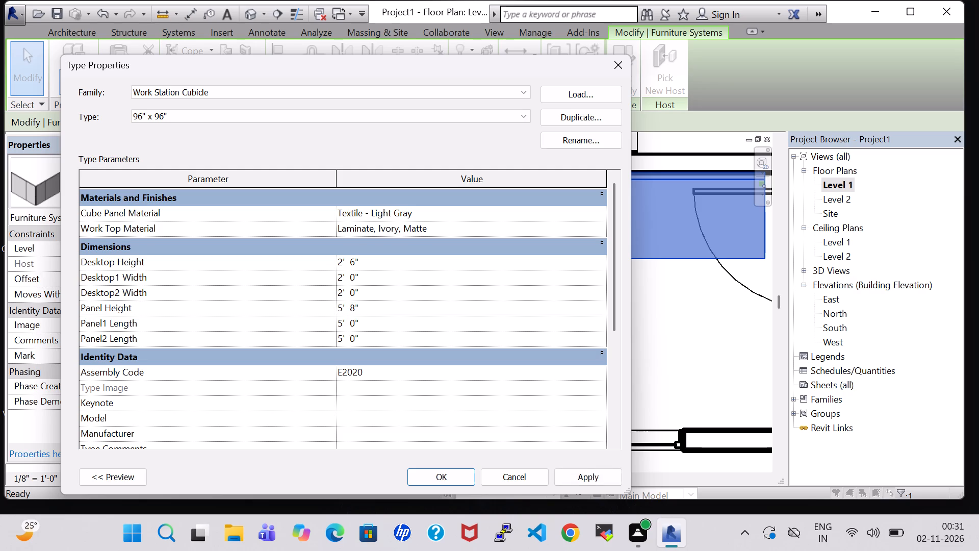
{"action": "left_click", "coordinate": [344, 306]}
{"action": "scroll", "coordinate": [362, 348], "scroll_direction": "up", "scroll_amount": 2}
{"action": "key", "text": "Left"}
{"action": "key", "text": "BackSpace"}
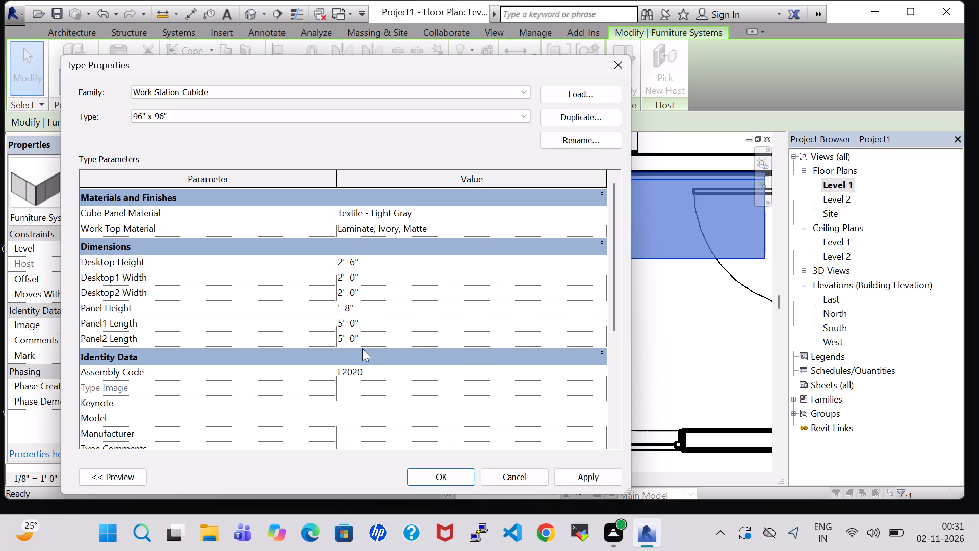
{"action": "key", "text": "2"}
Set both Panel1 Length and Panel2 Length of the Work Station Cubicle type to 3' 0".
{"action": "triple_click", "coordinate": [343, 327]}
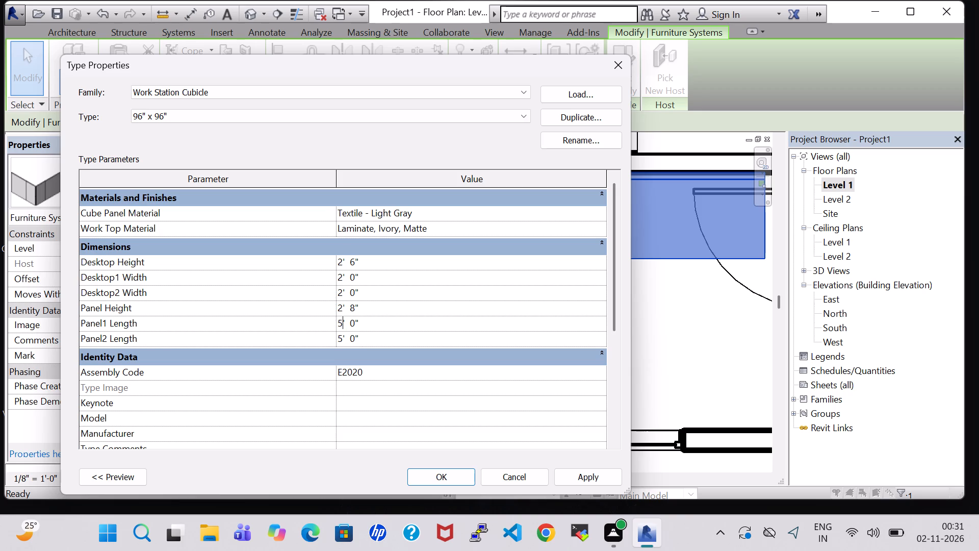
{"action": "left_click", "coordinate": [343, 327]}
{"action": "key", "text": "BackSpace"}
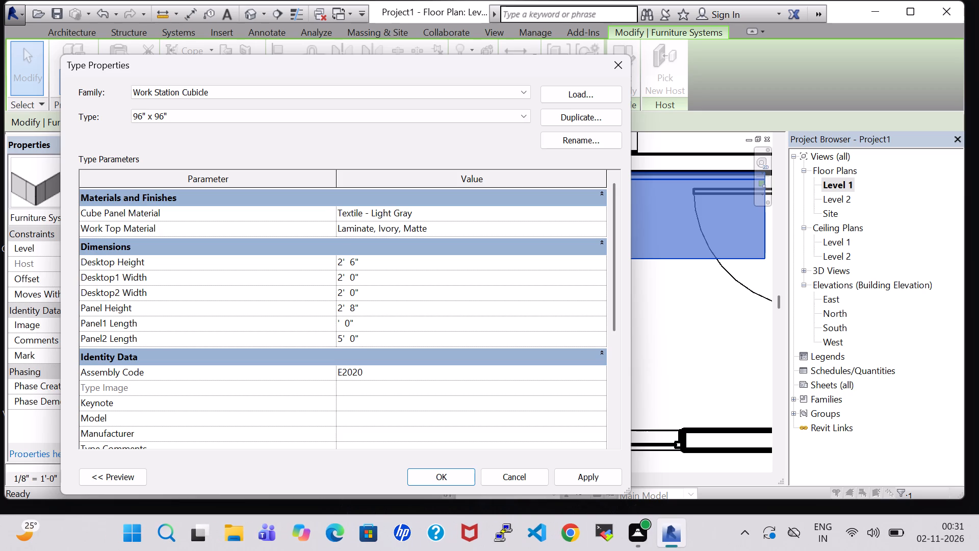
{"action": "key", "text": "3"}
{"action": "left_click", "coordinate": [344, 342]}
{"action": "key", "text": "BackSpace"}
{"action": "key", "text": "3"}
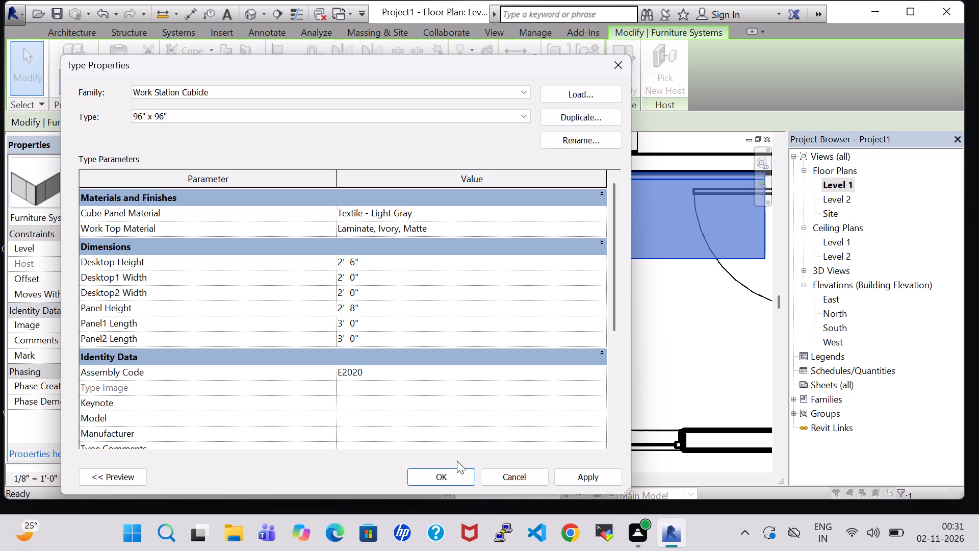
{"action": "left_click", "coordinate": [459, 468]}
{"action": "left_click", "coordinate": [592, 353]}
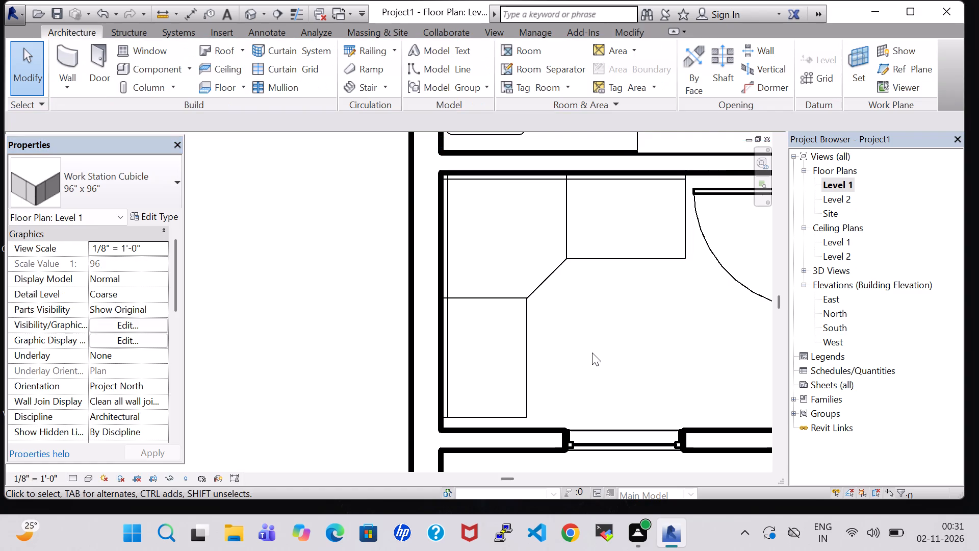
Set the Work Station Cubicle type's Panel2 Length to 2' 5" to shorten its leg along the north wall.
{"action": "left_click", "coordinate": [597, 261]}
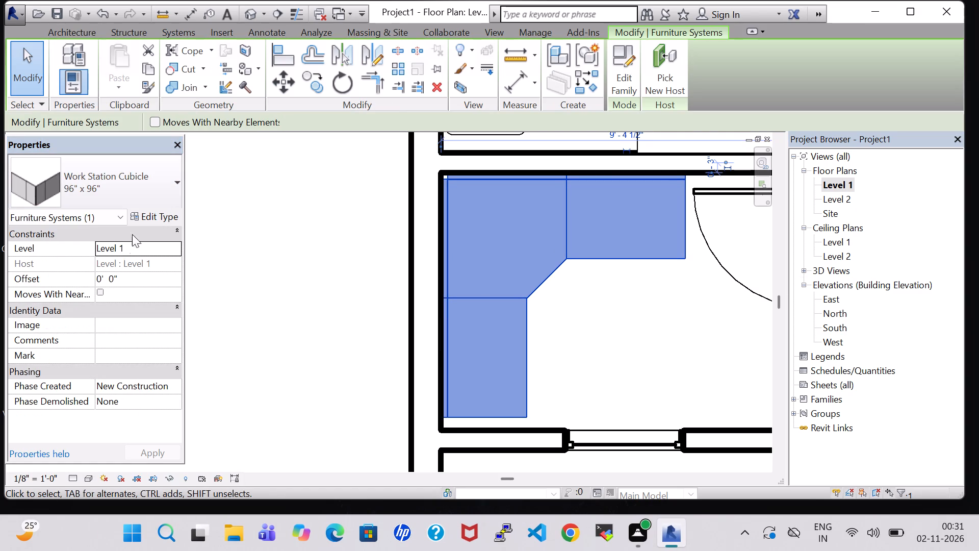
{"action": "left_click", "coordinate": [141, 222]}
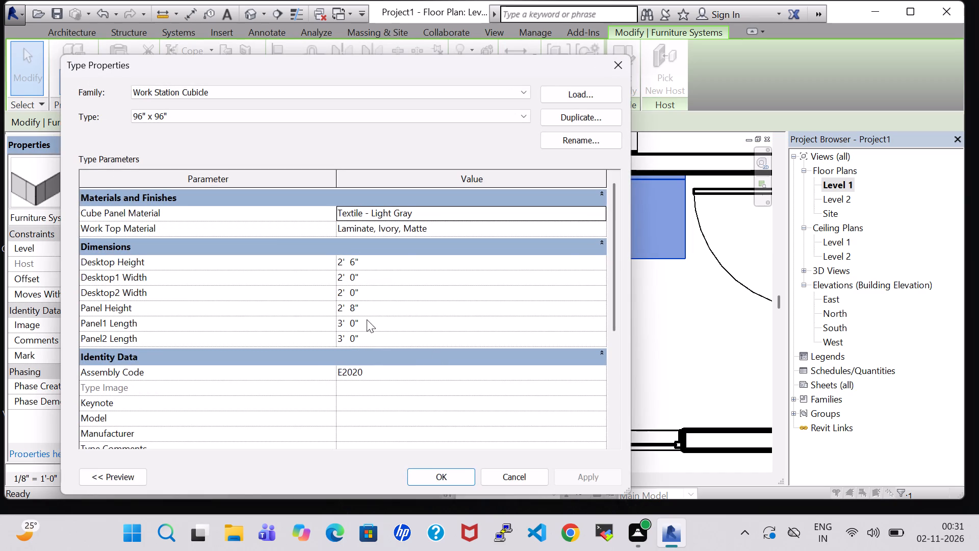
{"action": "left_click", "coordinate": [345, 338]}
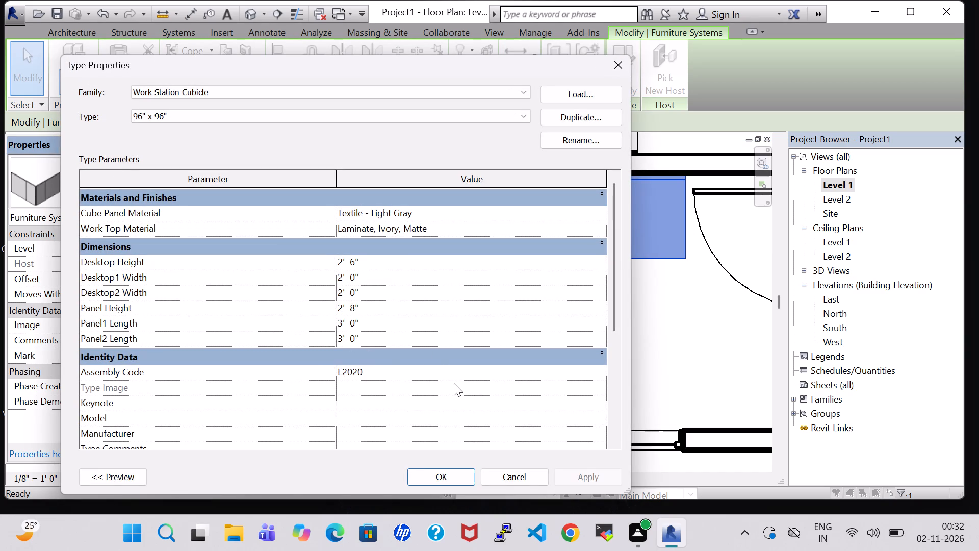
{"action": "key", "text": "Left"}
{"action": "key", "text": "BackSpace"}
{"action": "key", "text": "2"}
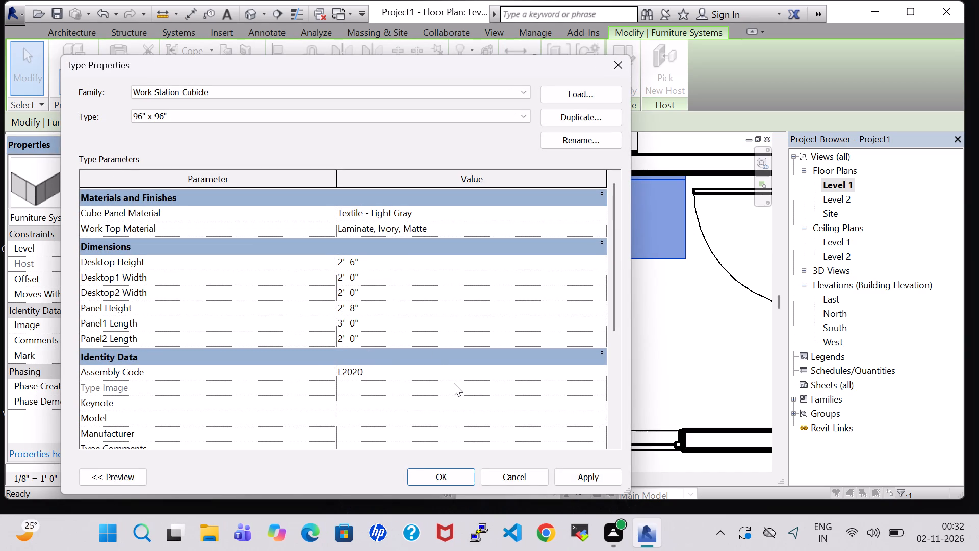
{"action": "key", "text": "Right"}
{"action": "key", "text": "Right"}
{"action": "key", "text": "Right"}
{"action": "key", "text": "Right"}
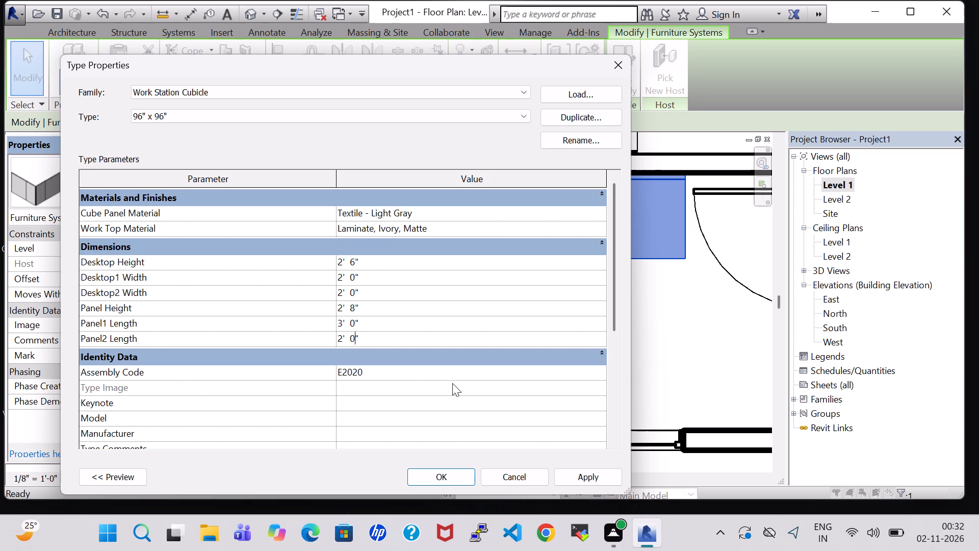
{"action": "key", "text": "BackSpace"}
{"action": "key", "text": "5"}
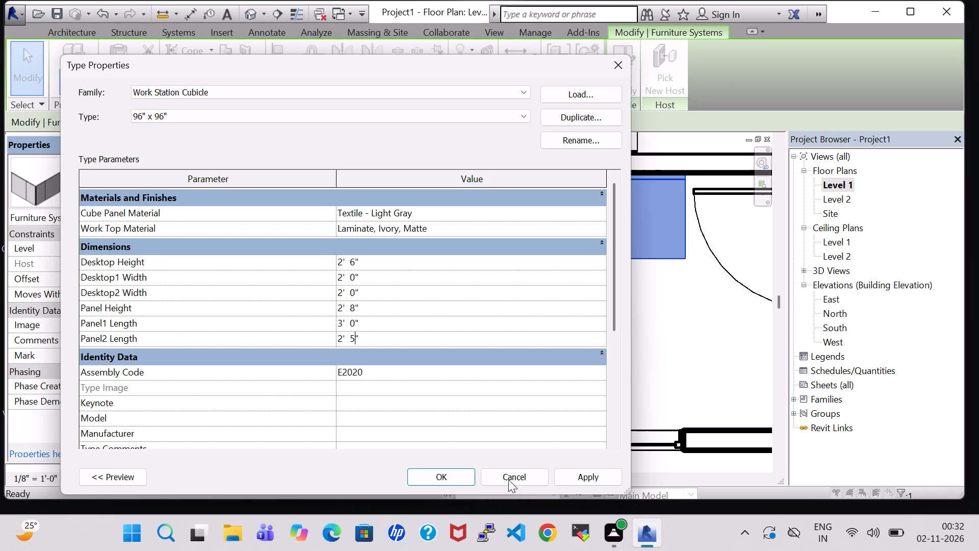
{"action": "left_click", "coordinate": [440, 477]}
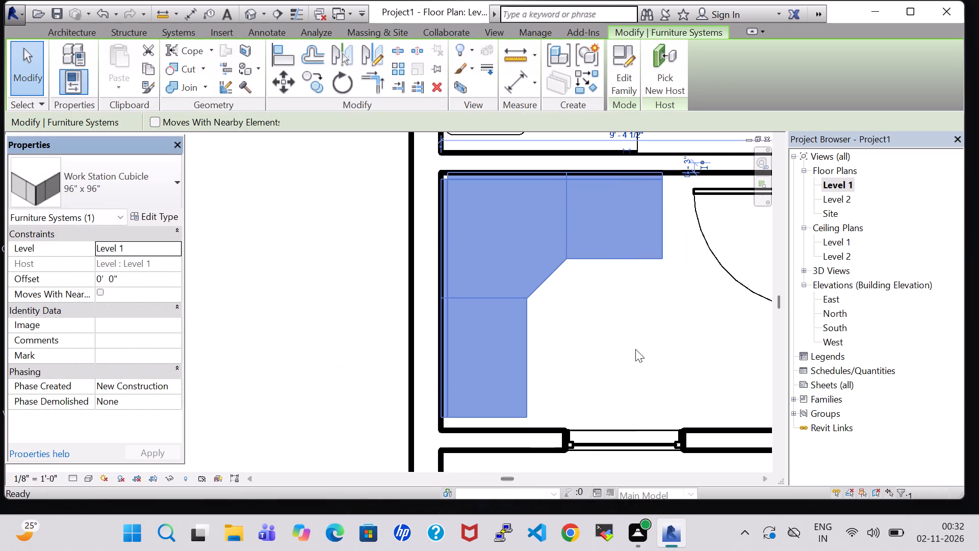
{"action": "left_click", "coordinate": [595, 317]}
Save the project as Project128 in the work folder on the Desktop.
{"action": "scroll", "coordinate": [595, 319], "scroll_direction": "down", "scroll_amount": 3}
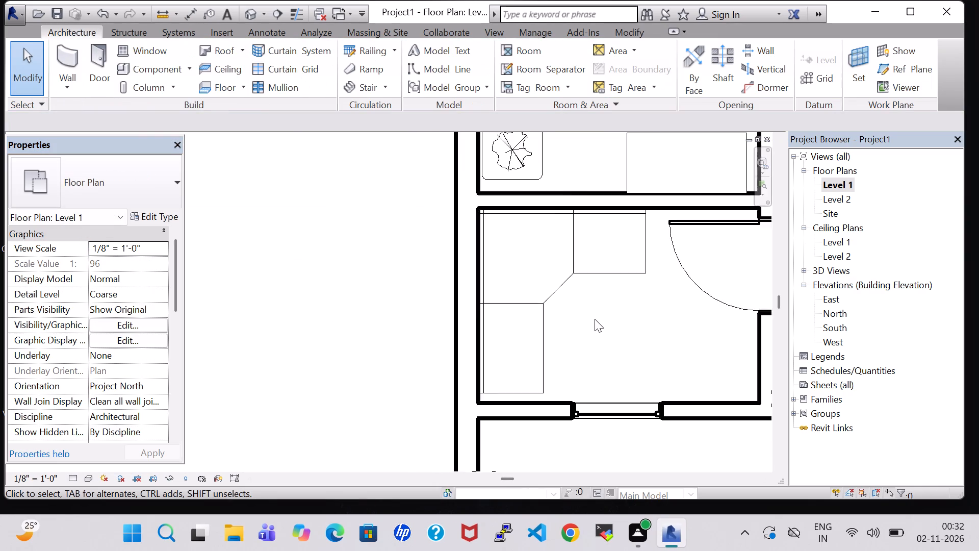
{"action": "left_click", "coordinate": [150, 75]}
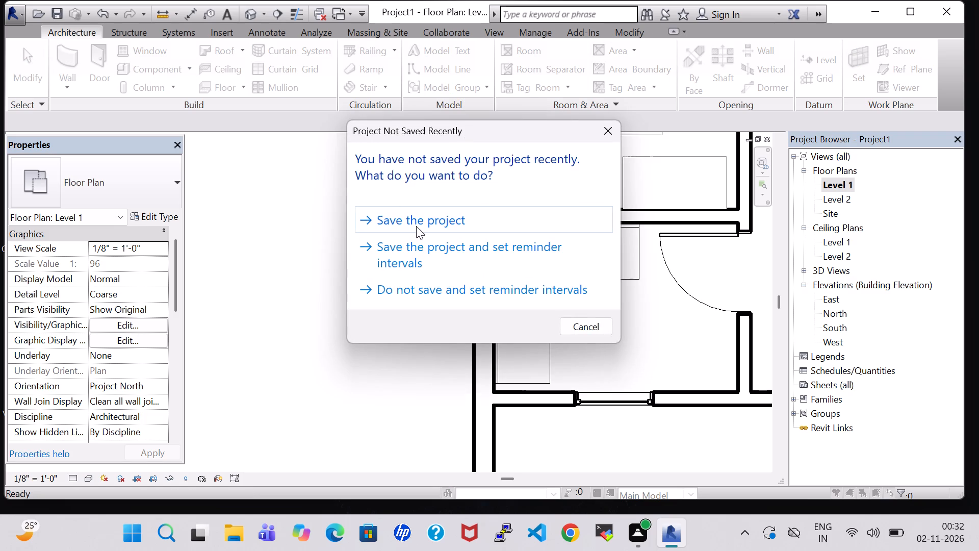
{"action": "left_click", "coordinate": [416, 226]}
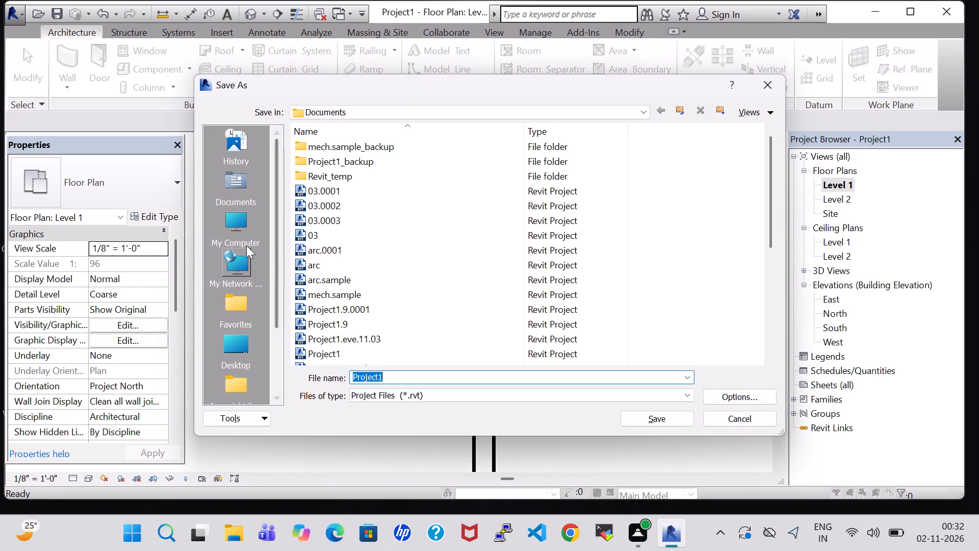
{"action": "double_click", "coordinate": [240, 335]}
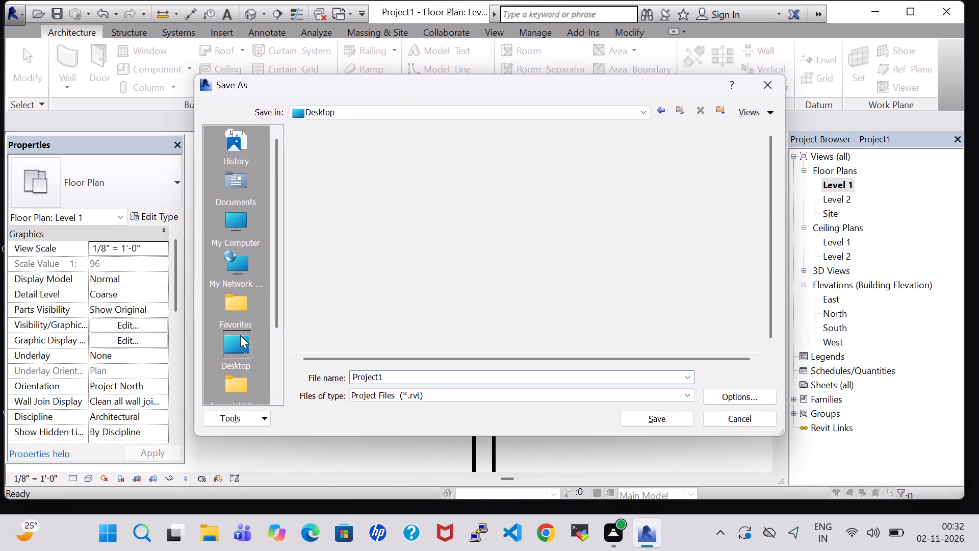
{"action": "scroll", "coordinate": [326, 292], "scroll_direction": "down", "scroll_amount": 3}
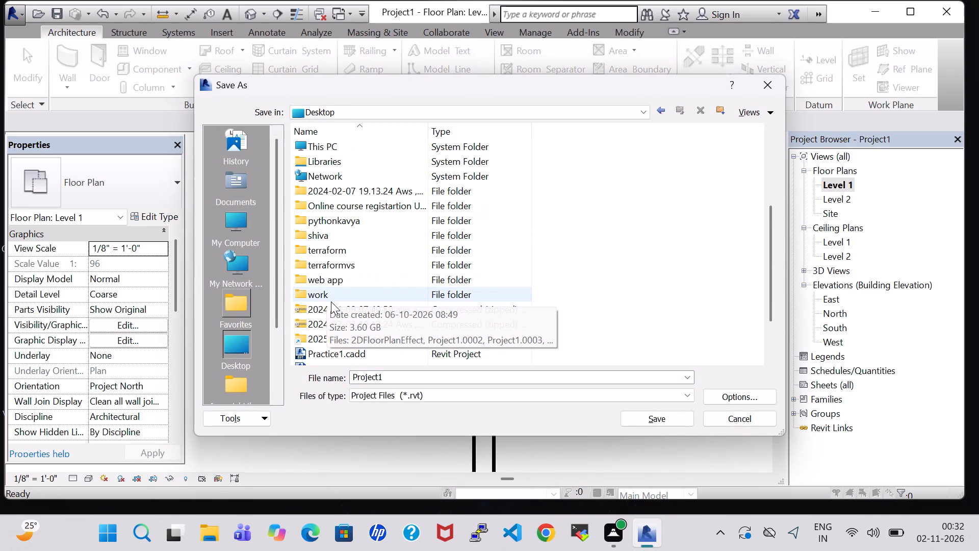
{"action": "double_click", "coordinate": [330, 298]}
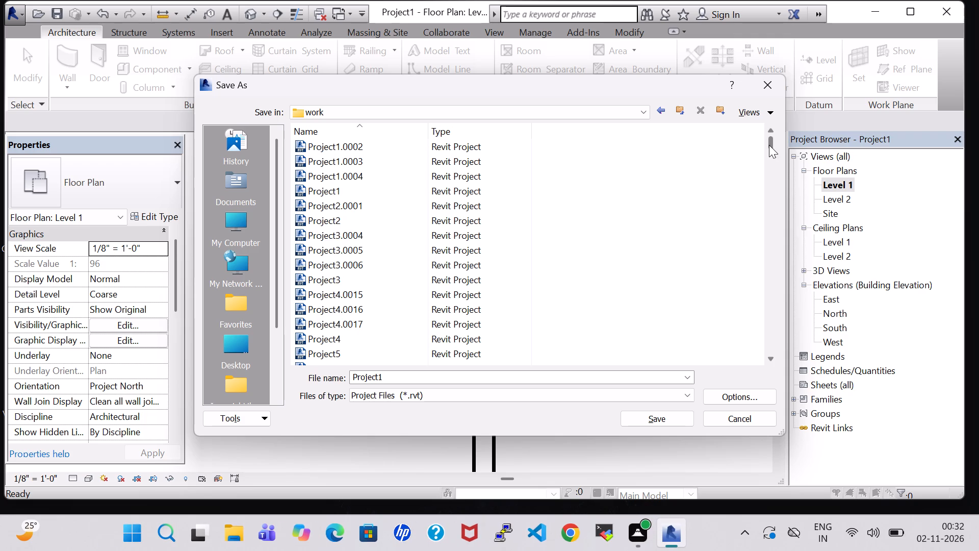
{"action": "left_click_drag", "start_coordinate": [769, 143], "coordinate": [766, 350]}
{"action": "left_click", "coordinate": [436, 381]}
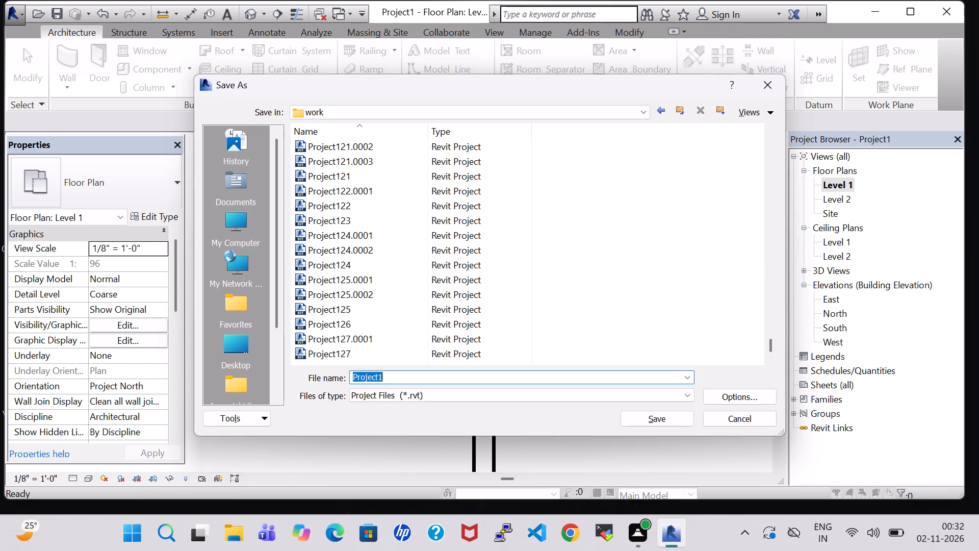
{"action": "left_click", "coordinate": [402, 379]}
{"action": "type", "text": "28"}
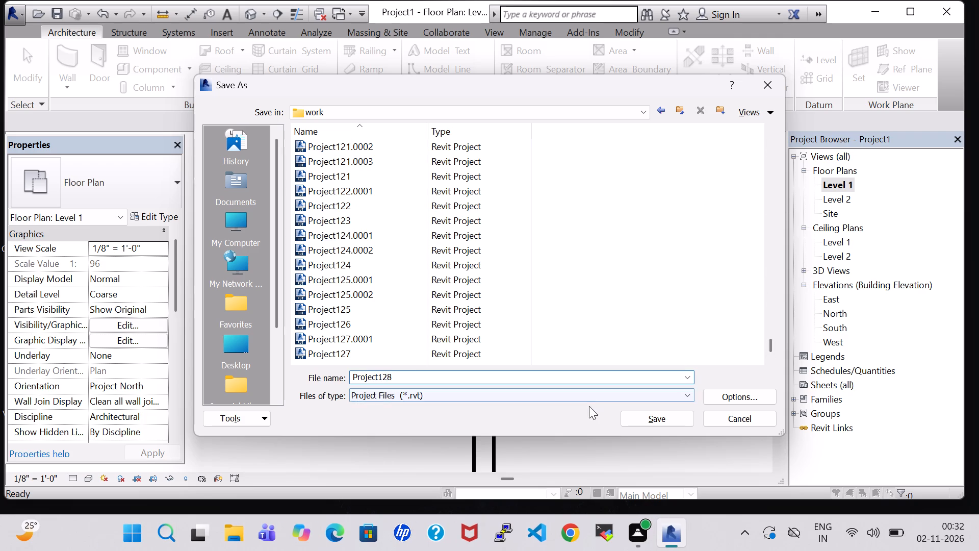
{"action": "left_click", "coordinate": [653, 419]}
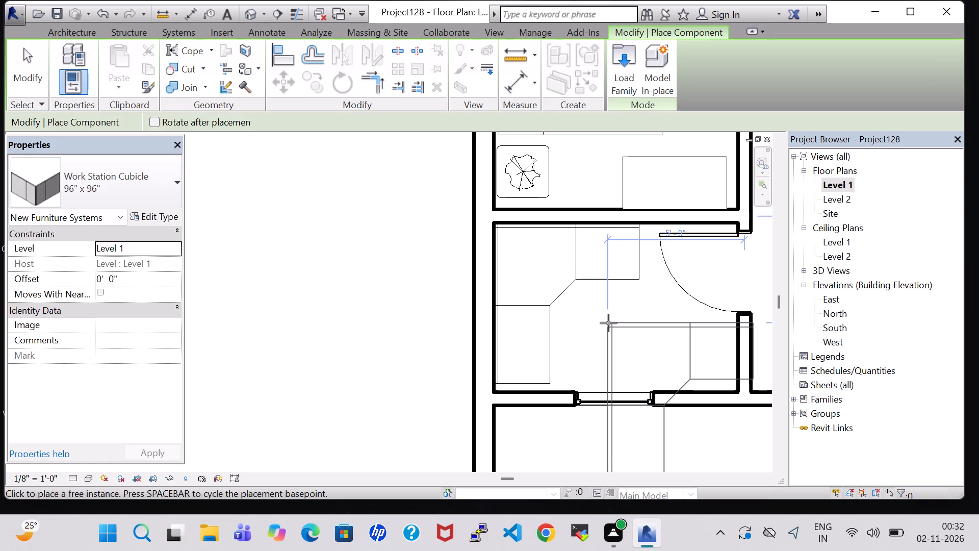
{"action": "key", "text": "Escape"}
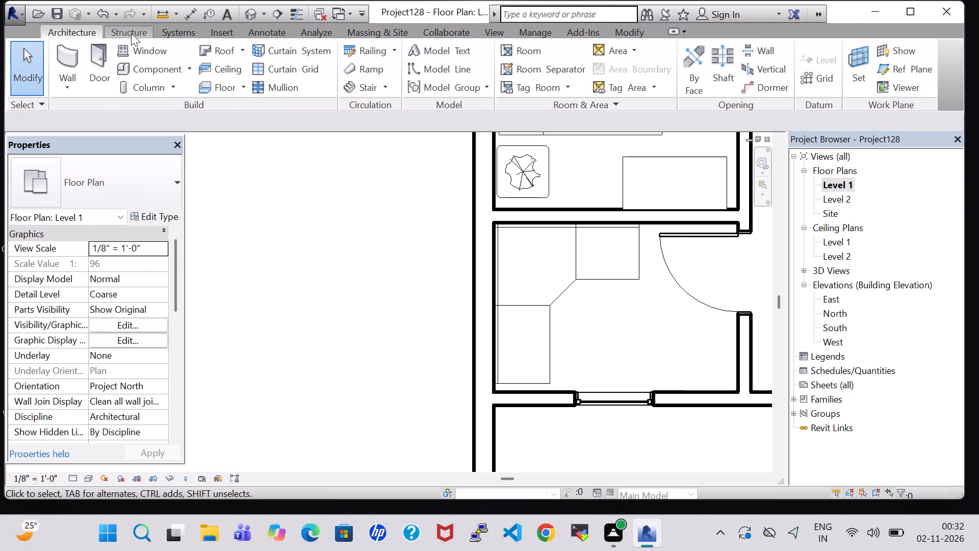
Load the Cook Top-4 Unit family from the US Imperial library's Specialty Equipment Domestic folder.
{"action": "left_click", "coordinate": [153, 66]}
{"action": "left_click", "coordinate": [632, 81]}
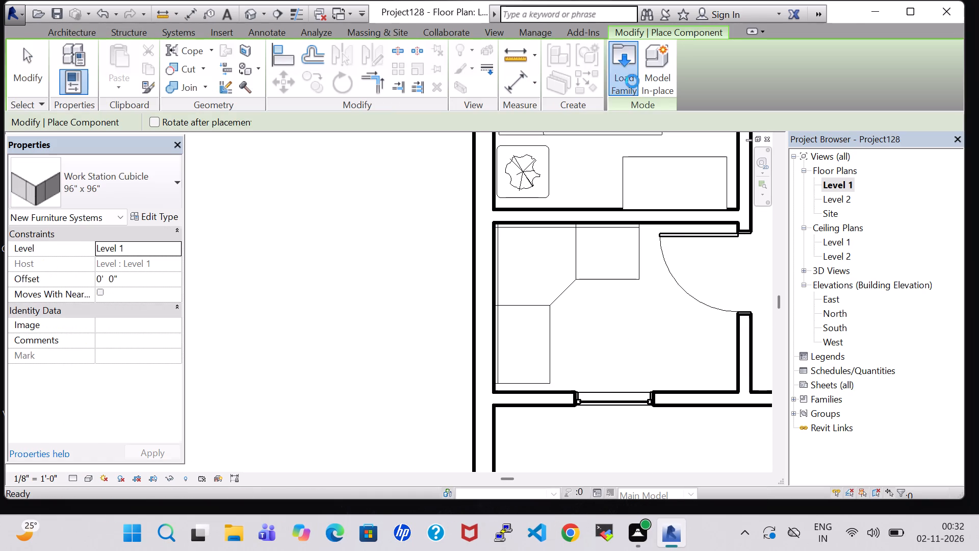
{"action": "left_click", "coordinate": [448, 250]}
{"action": "key", "text": "s"}
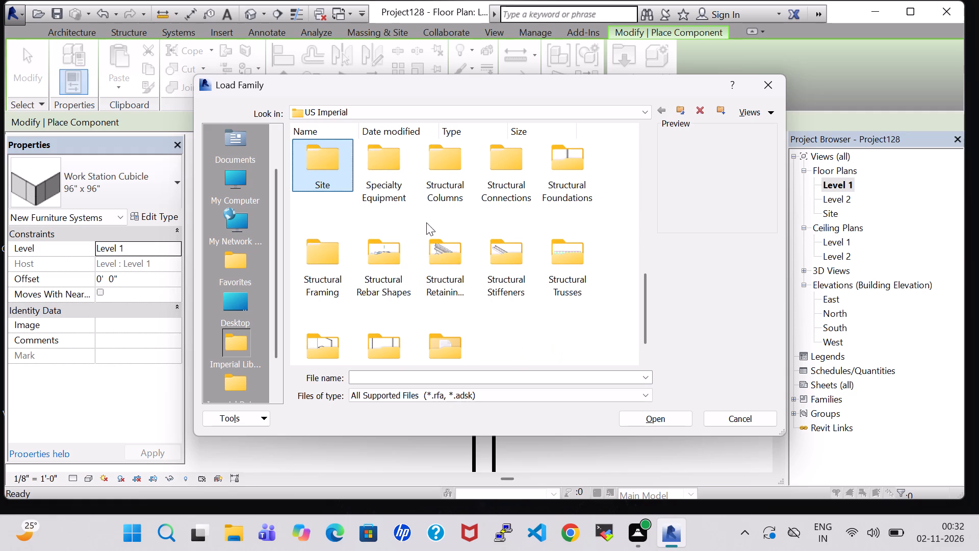
{"action": "double_click", "coordinate": [395, 190]}
{"action": "double_click", "coordinate": [393, 191]}
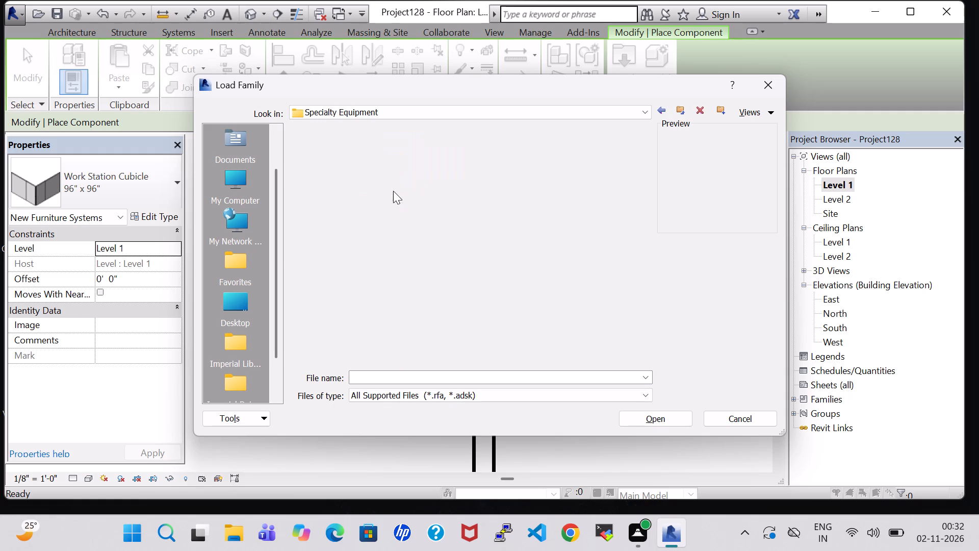
{"action": "left_click", "coordinate": [380, 178]}
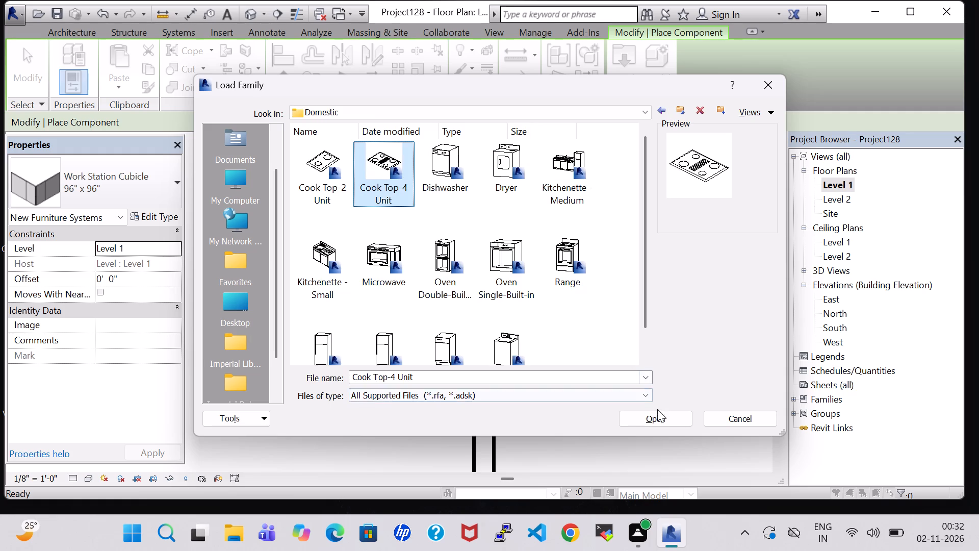
{"action": "left_click", "coordinate": [657, 416]}
Place the 36" x 20" Cook Top-4 Unit, rotated 90 degrees, on the kitchen counter's leg along the west wall.
{"action": "scroll", "coordinate": [547, 316], "scroll_direction": "up", "scroll_amount": 3}
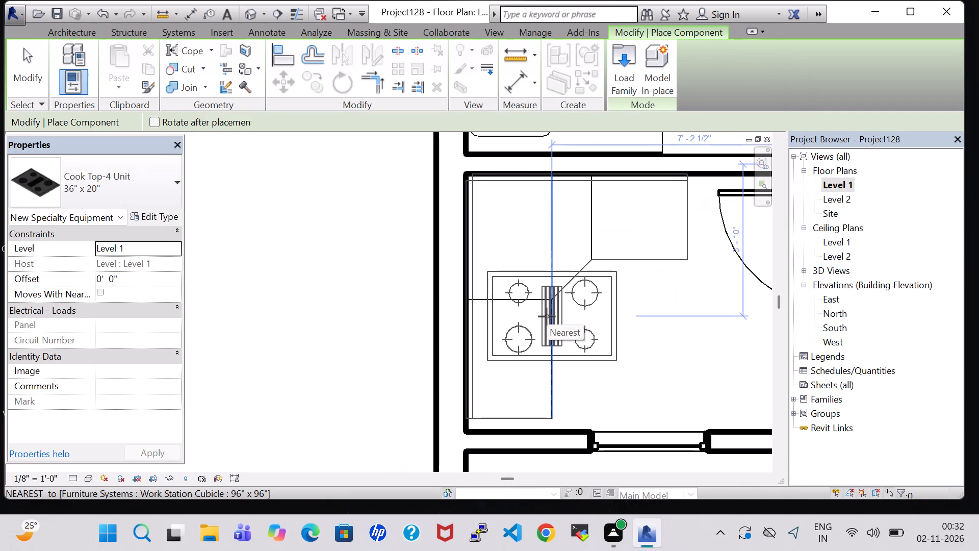
{"action": "key", "text": "space"}
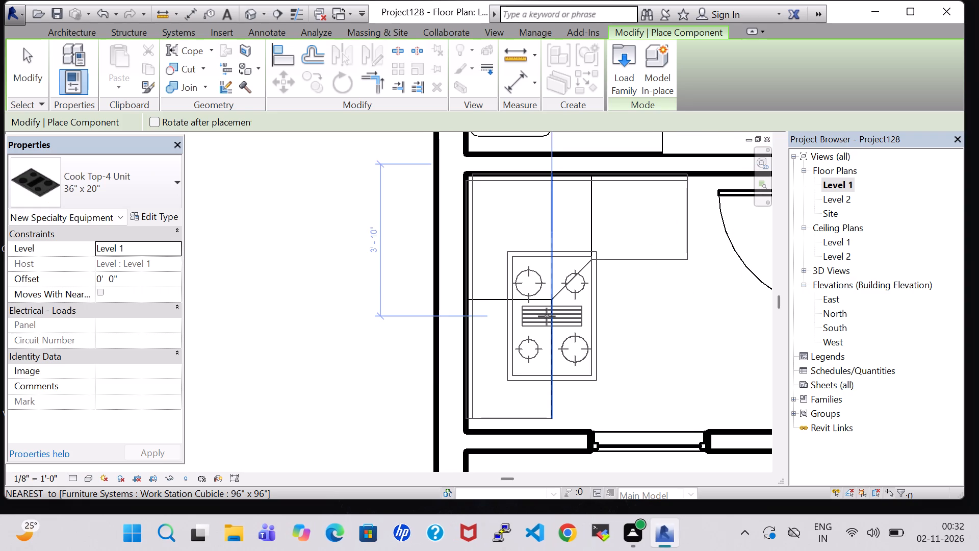
{"action": "scroll", "coordinate": [547, 316], "scroll_direction": "up", "scroll_amount": 5}
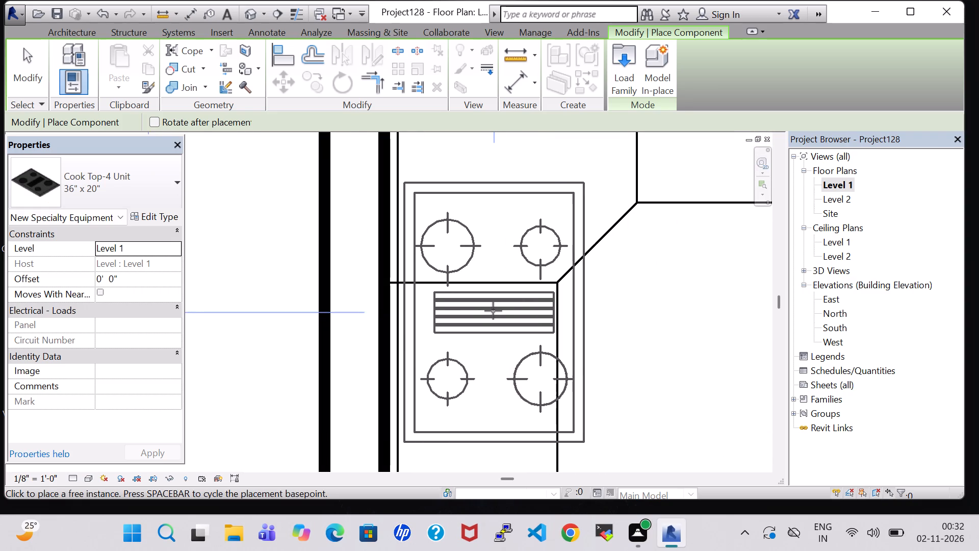
{"action": "left_click", "coordinate": [481, 311]}
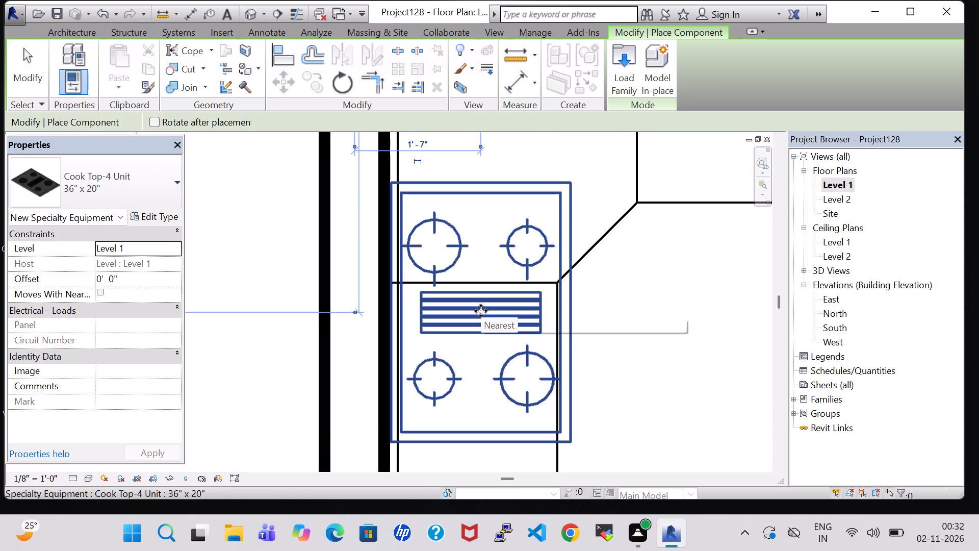
{"action": "key", "text": "Escape"}
{"action": "key", "text": "Escape"}
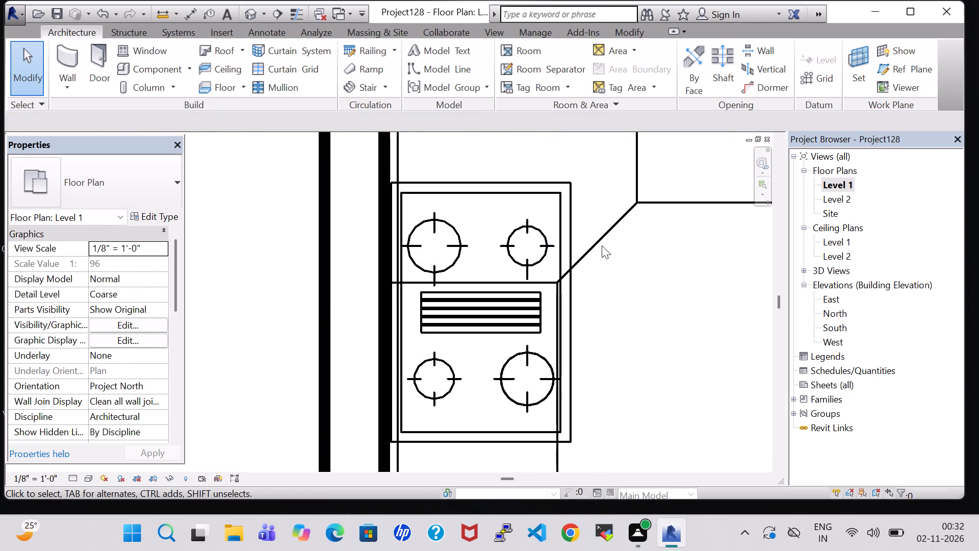
Set both Desktop1 Width and Desktop2 Width of the Work Station Cubicle type to 2' 4".
{"action": "left_click", "coordinate": [602, 245]}
{"action": "left_click", "coordinate": [156, 213]}
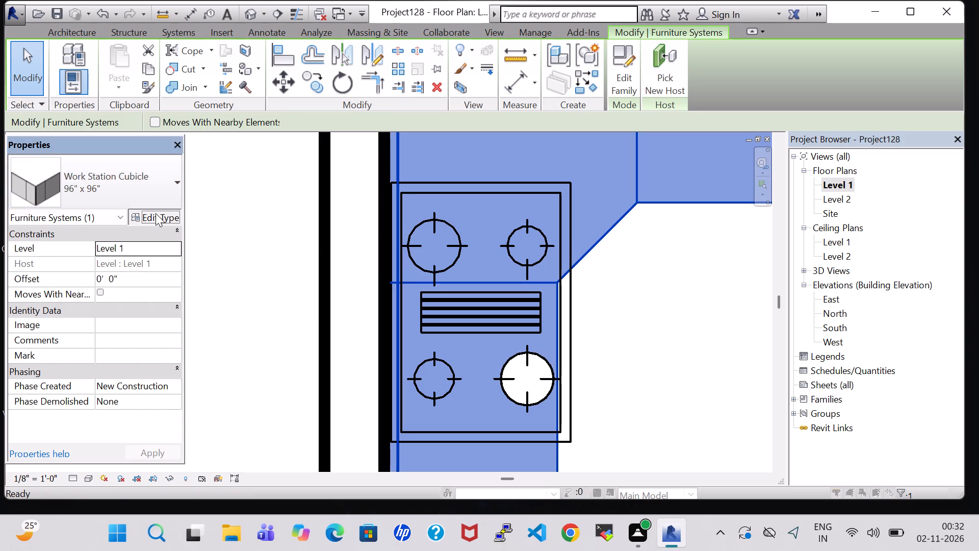
{"action": "left_click", "coordinate": [355, 277]}
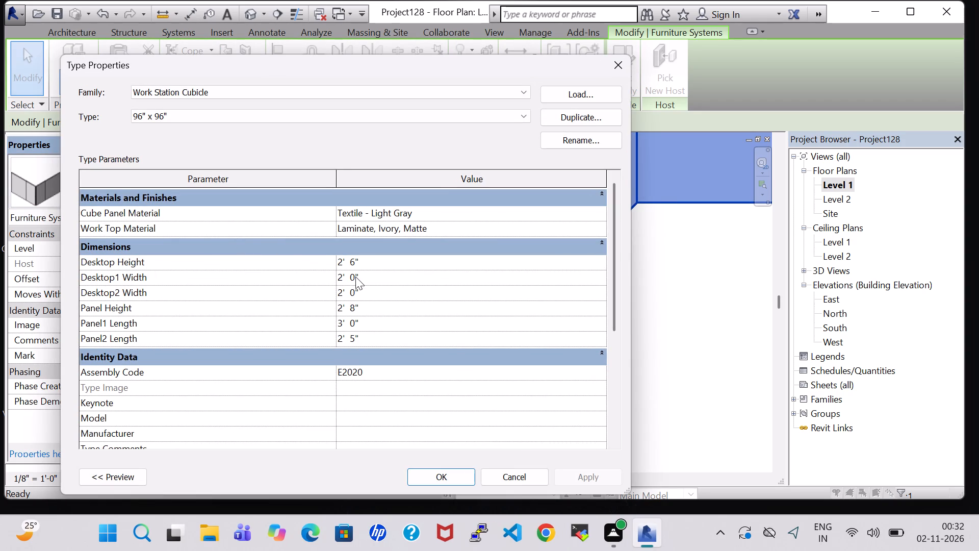
{"action": "scroll", "coordinate": [355, 277], "scroll_direction": "up", "scroll_amount": 8}
{"action": "key", "text": "BackSpace"}
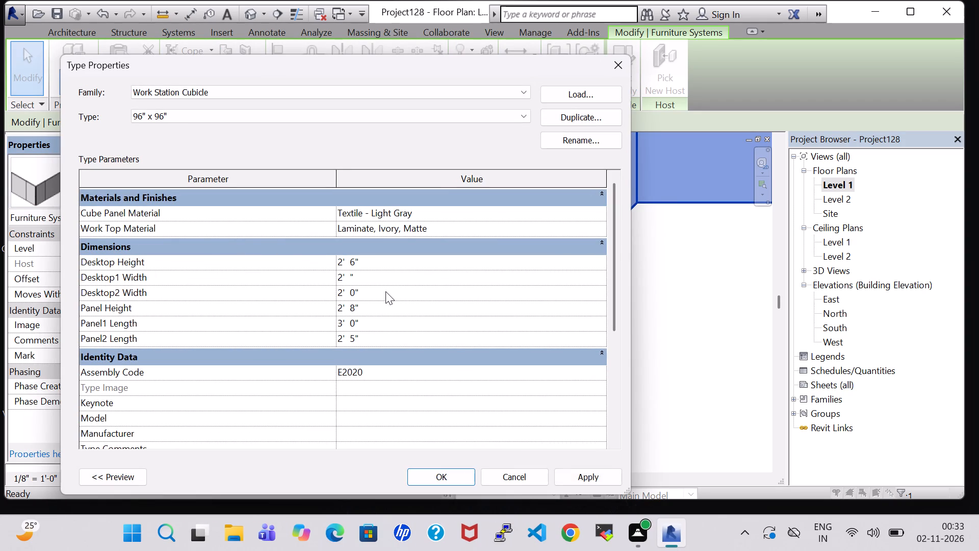
{"action": "key", "text": "4"}
{"action": "key", "text": "Down"}
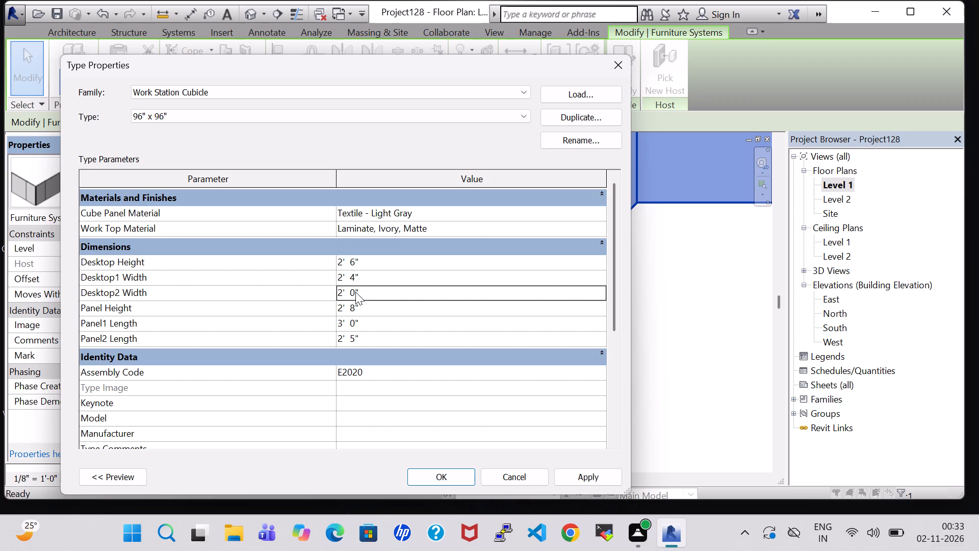
{"action": "left_click", "coordinate": [356, 293]}
{"action": "key", "text": "BackSpace"}
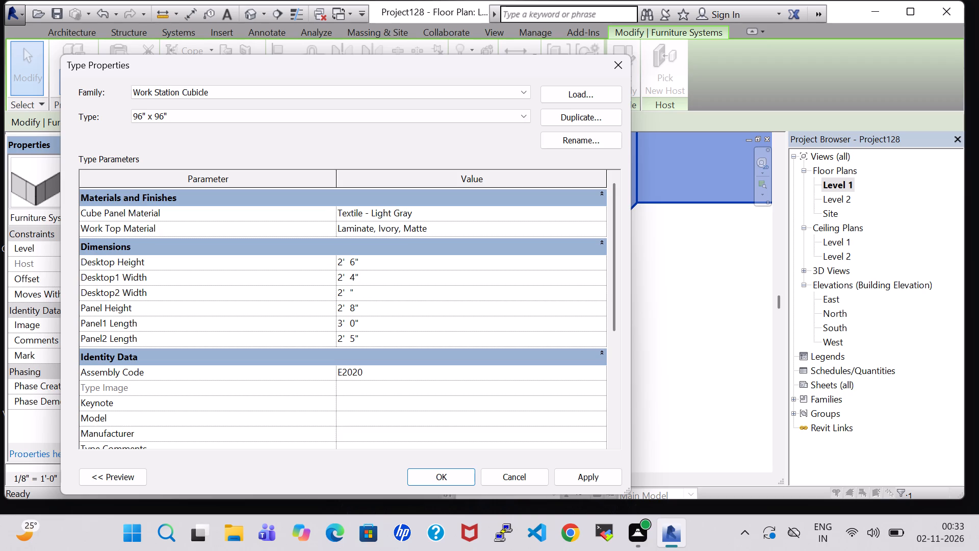
{"action": "key", "text": "4"}
{"action": "left_click", "coordinate": [440, 476]}
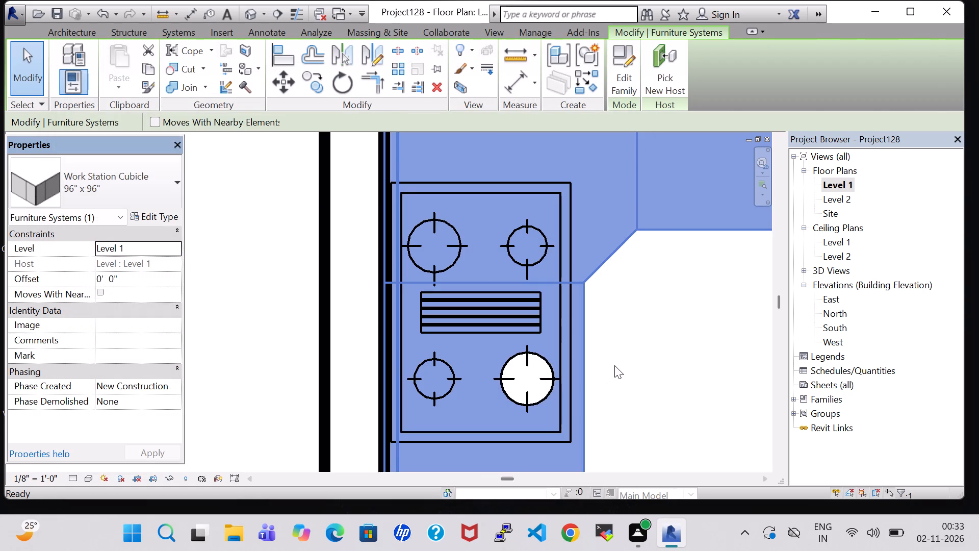
{"action": "left_click", "coordinate": [614, 365]}
Nudge the cooktop slightly east, to about 1' 8" from the west wall, and south along the counter's west leg.
{"action": "left_click", "coordinate": [500, 189]}
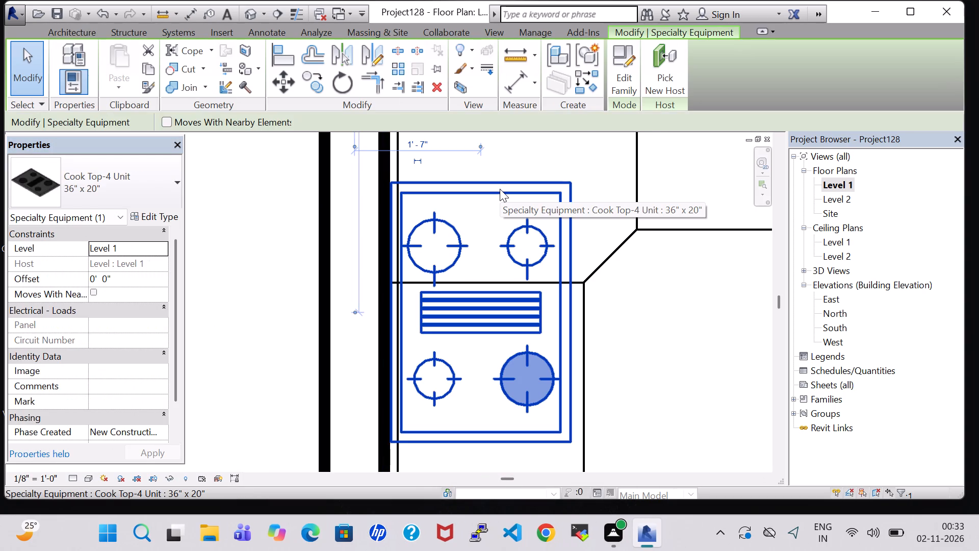
{"action": "key", "text": "Right"}
{"action": "key", "text": "Right"}
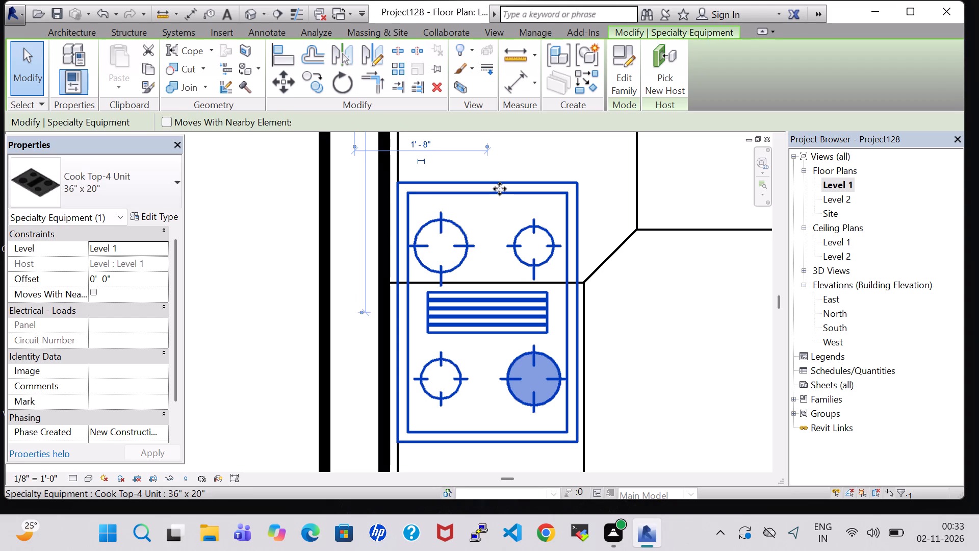
{"action": "key", "text": "Down"}
{"action": "scroll", "coordinate": [500, 189], "scroll_direction": "down", "scroll_amount": 4}
{"action": "key", "text": "Down"}
{"action": "key", "text": "Down"}
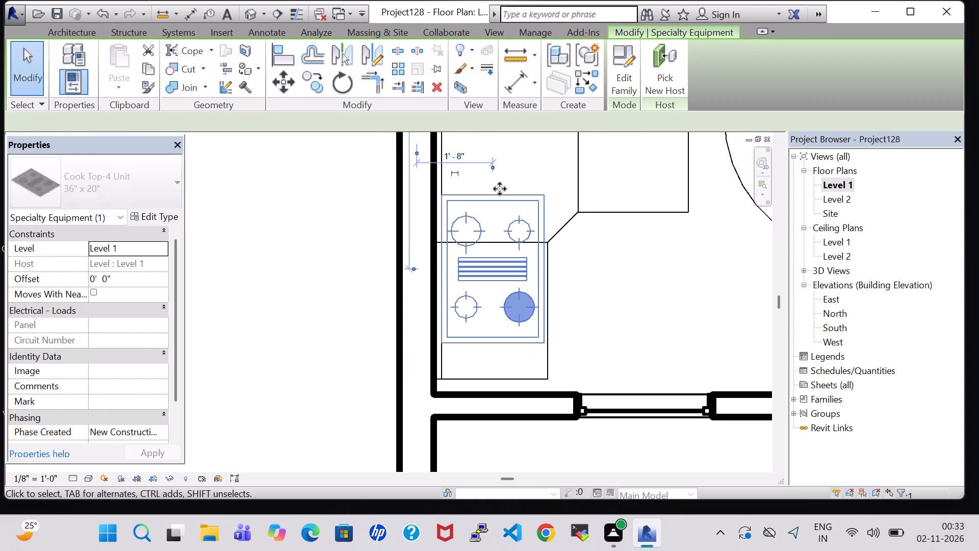
{"action": "key", "text": "Down"}
{"action": "key", "text": "Down"}
{"action": "key", "text": "Down"}
{"action": "key", "text": "Down"}
{"action": "key", "text": "Down"}
{"action": "key", "text": "Down"}
{"action": "key", "text": "Down"}
{"action": "key", "text": "Down"}
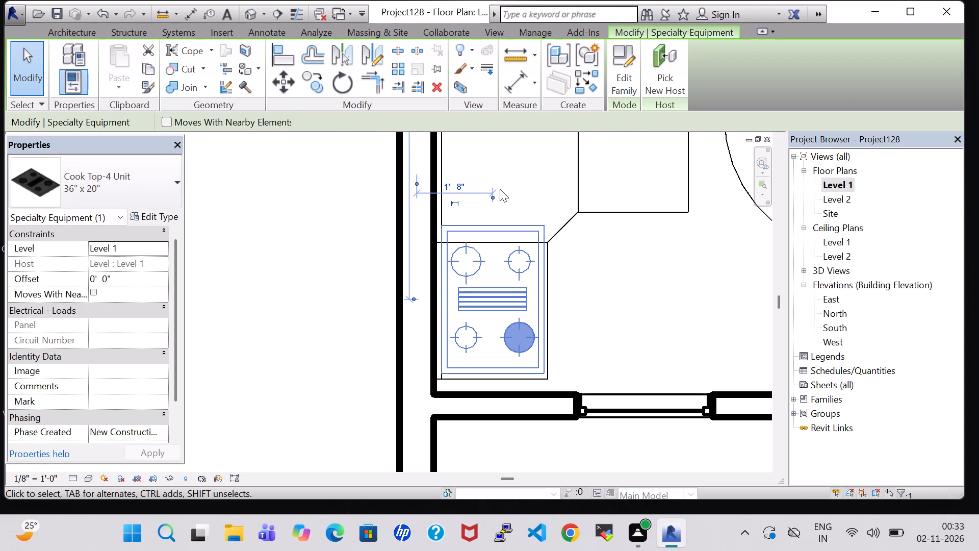
{"action": "key", "text": "Up"}
{"action": "key", "text": "Up"}
{"action": "key", "text": "Up"}
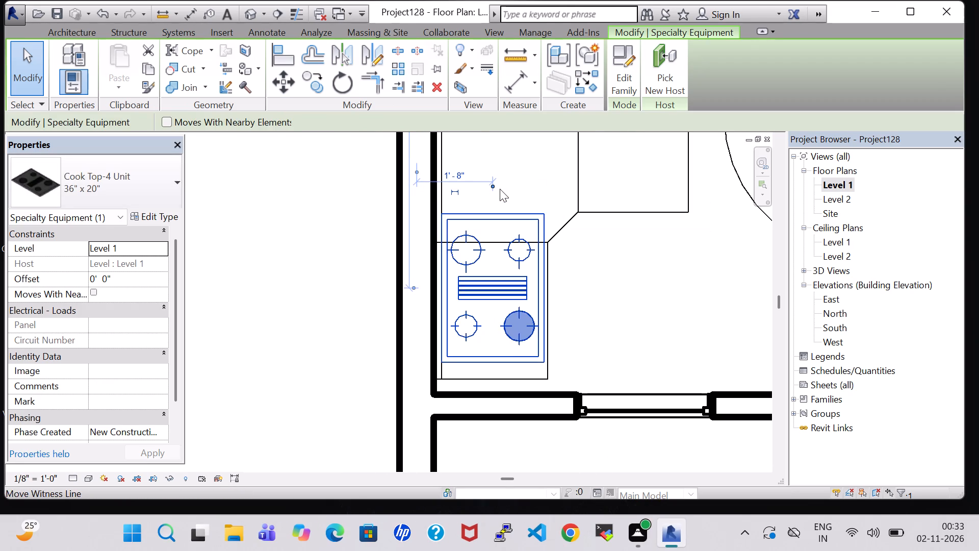
{"action": "key", "text": "Up"}
{"action": "left_click", "coordinate": [634, 269]}
Load the Microwave family from the US Imperial library's Specialty Equipment Domestic folder.
{"action": "scroll", "coordinate": [624, 268], "scroll_direction": "down", "scroll_amount": 2}
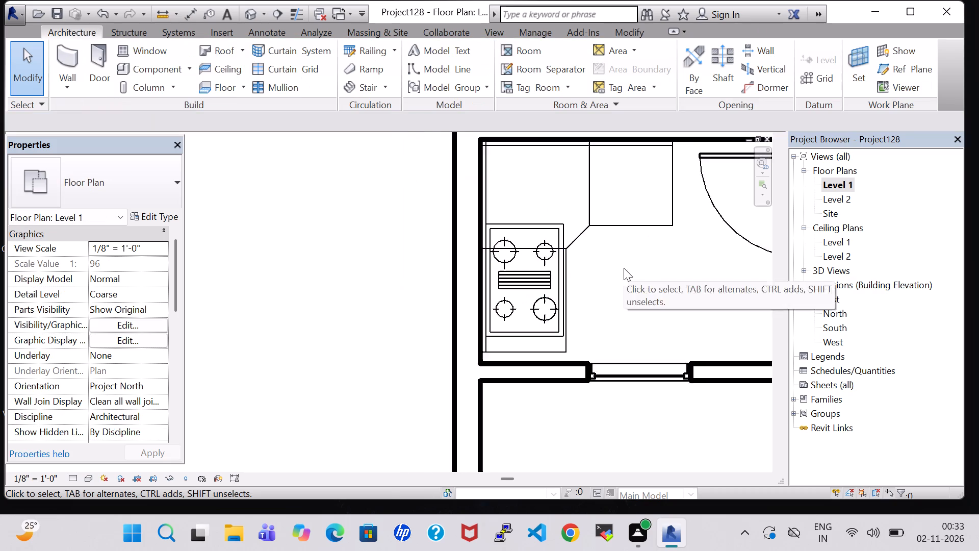
{"action": "scroll", "coordinate": [624, 268], "scroll_direction": "down", "scroll_amount": 3}
{"action": "middle_click_drag", "start_coordinate": [624, 268], "coordinate": [542, 290]}
{"action": "left_click", "coordinate": [168, 74]}
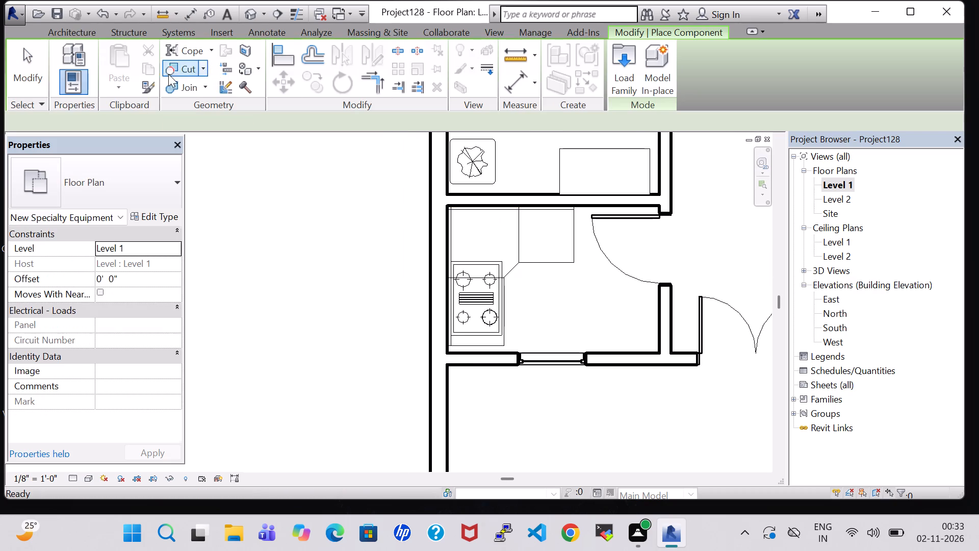
{"action": "left_click", "coordinate": [620, 71]}
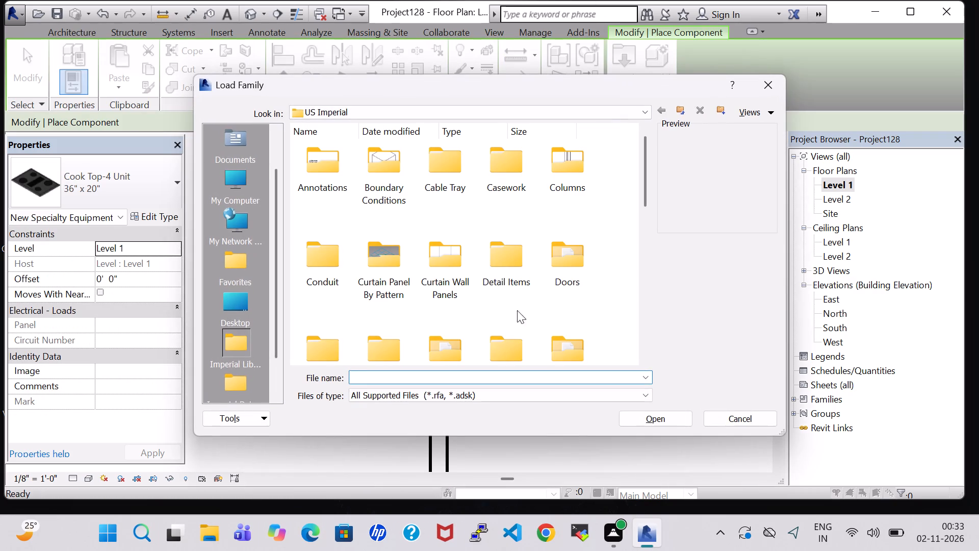
{"action": "left_click", "coordinate": [501, 337]}
{"action": "key", "text": "s"}
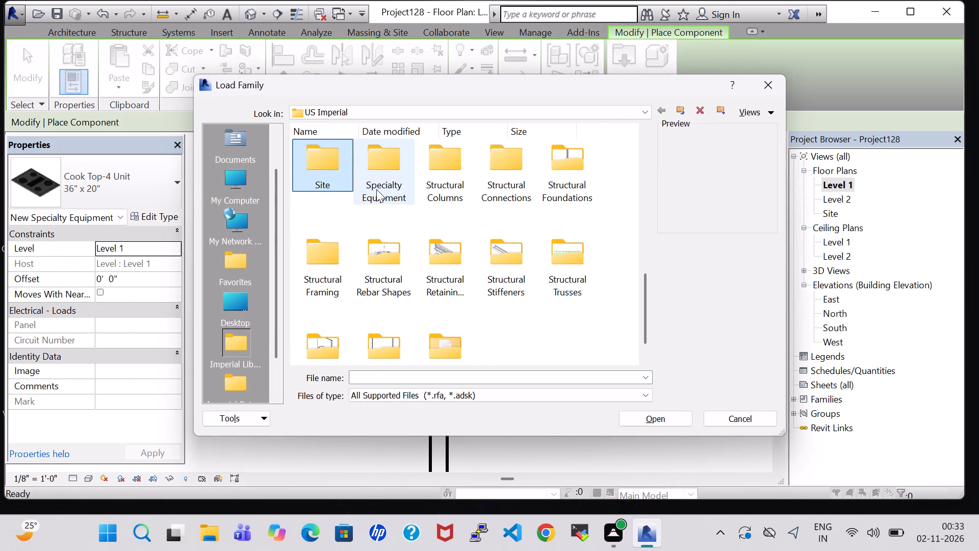
{"action": "double_click", "coordinate": [376, 189]}
{"action": "double_click", "coordinate": [384, 186]}
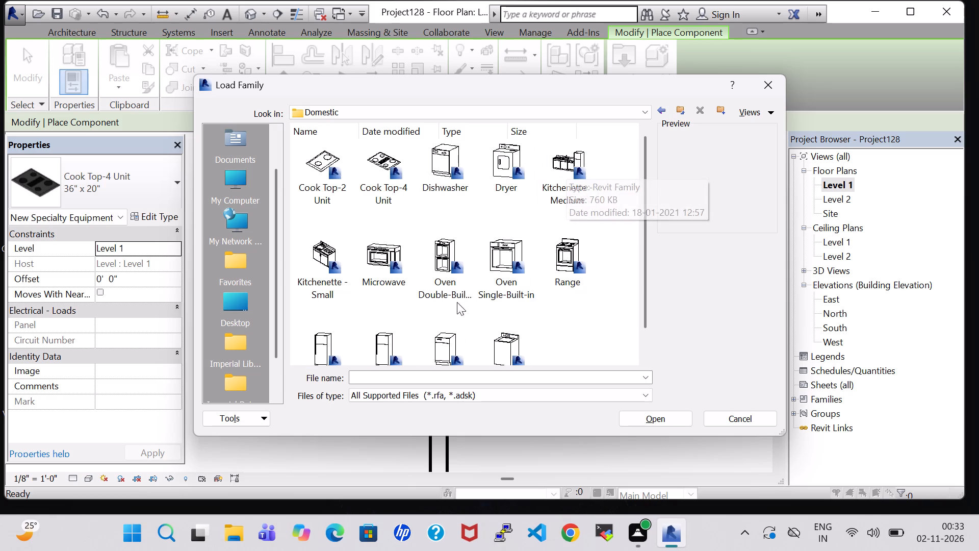
{"action": "left_click", "coordinate": [392, 256]}
{"action": "left_click", "coordinate": [644, 419]}
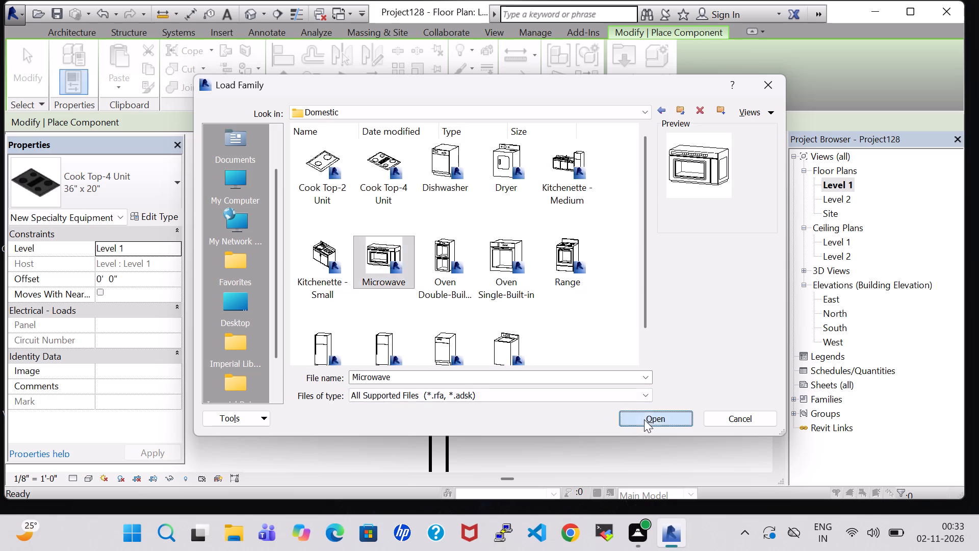
Place the 30" x 16" x 18" Microwave over the kitchen counter's leg along the north wall, with its length parallel to that wall.
{"action": "scroll", "coordinate": [548, 267], "scroll_direction": "up", "scroll_amount": 7}
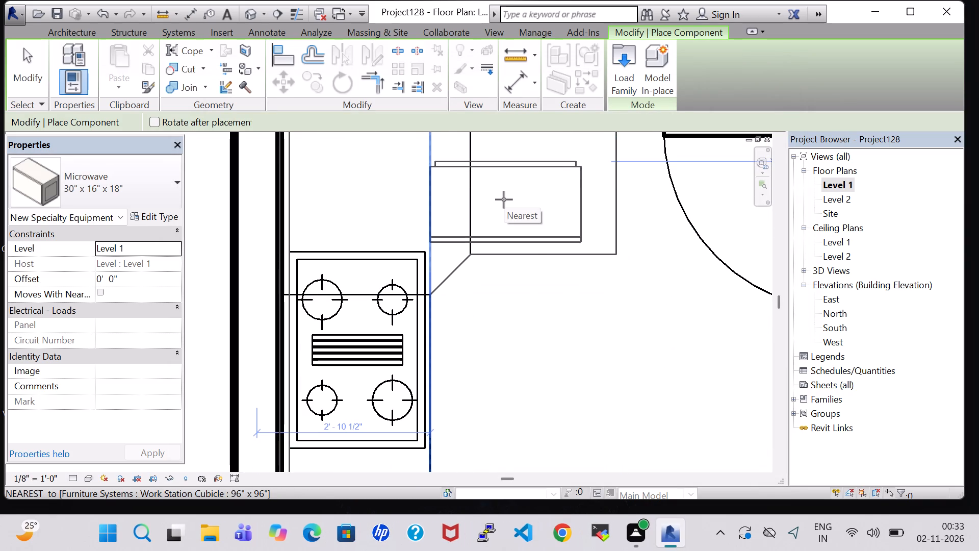
{"action": "key", "text": "space"}
{"action": "key", "text": "space"}
{"action": "key", "text": "space"}
{"action": "key", "text": "space"}
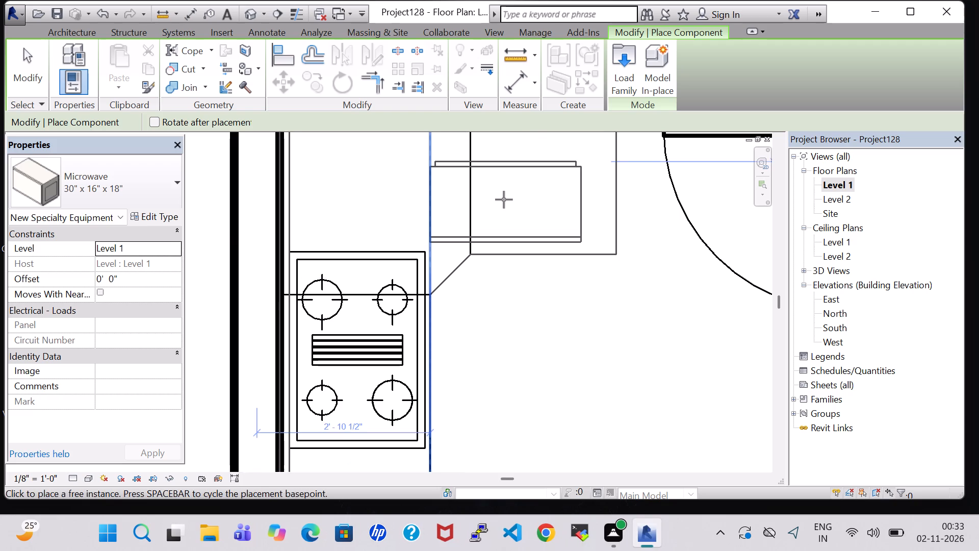
{"action": "left_click", "coordinate": [509, 184]}
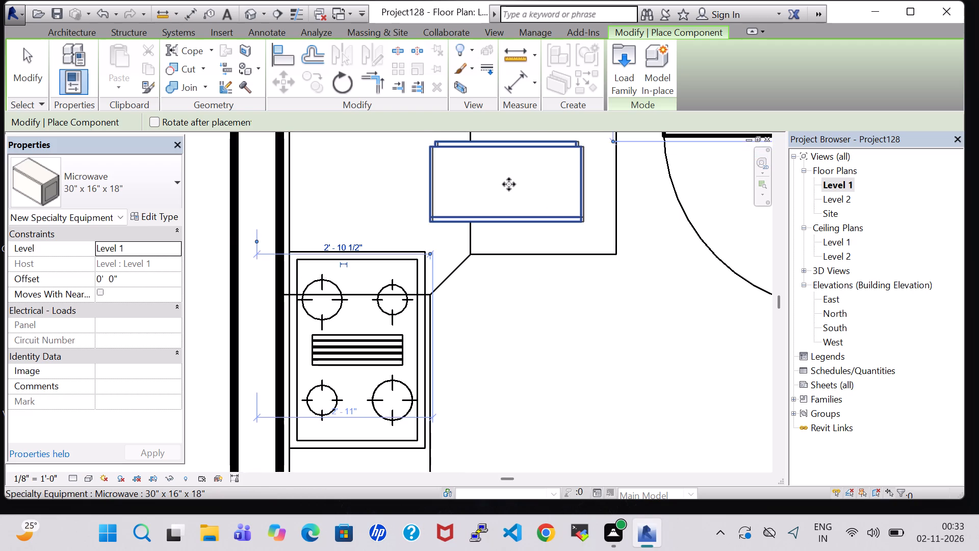
{"action": "key", "text": "Escape"}
{"action": "key", "text": "Escape"}
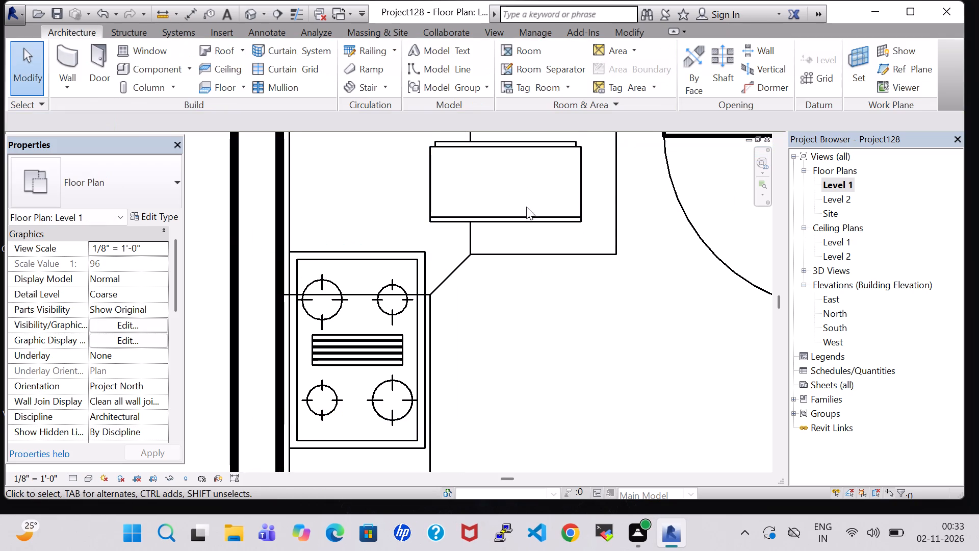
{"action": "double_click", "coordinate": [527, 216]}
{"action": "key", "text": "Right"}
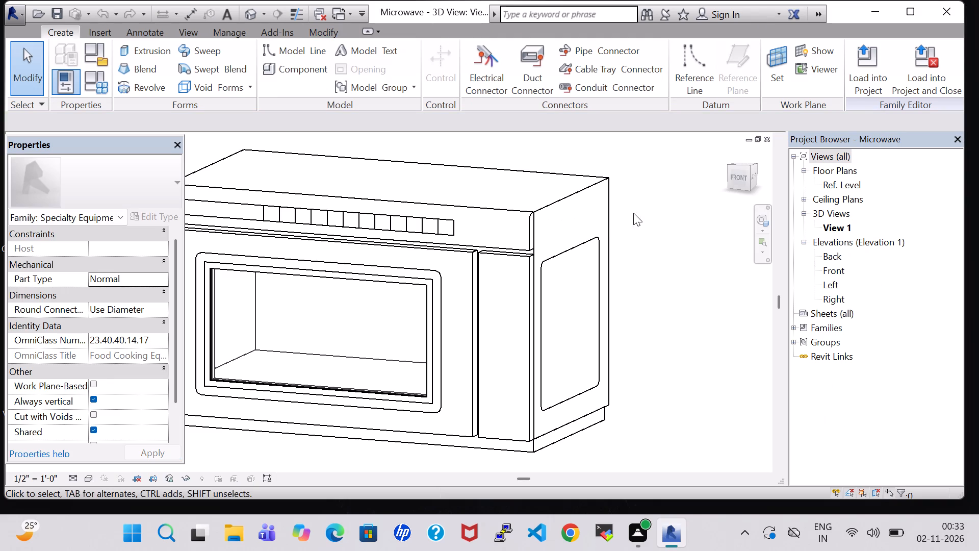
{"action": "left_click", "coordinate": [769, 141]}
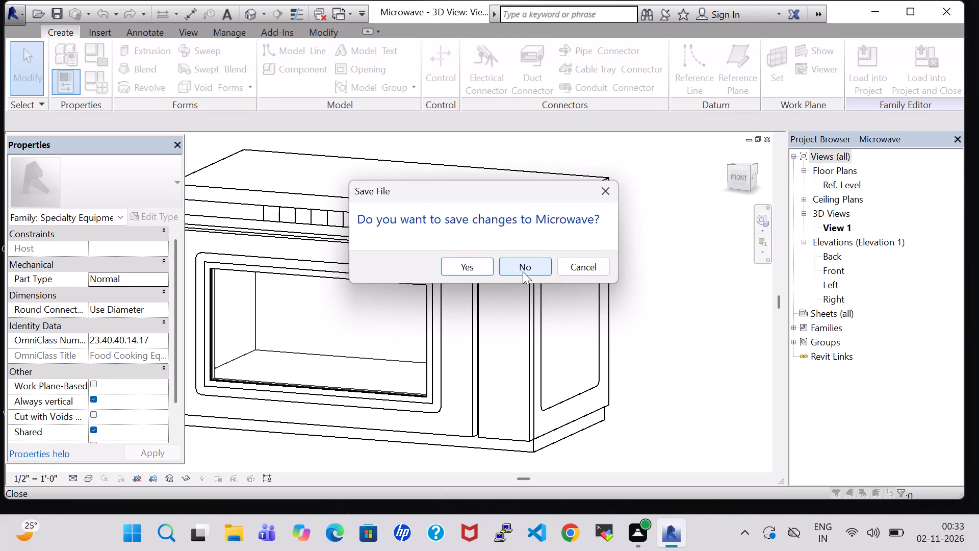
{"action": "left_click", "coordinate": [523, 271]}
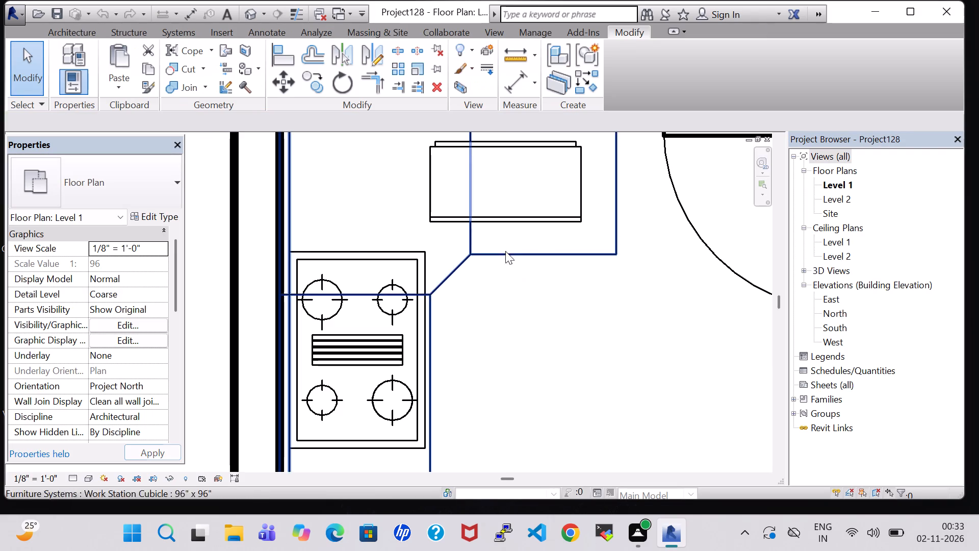
Nudge the microwave east along the counter's north leg, to about 3' 3 3/4" from the west wall.
{"action": "left_click", "coordinate": [507, 219]}
{"action": "key", "text": "Right"}
{"action": "key", "text": "Right"}
{"action": "key", "text": "Right"}
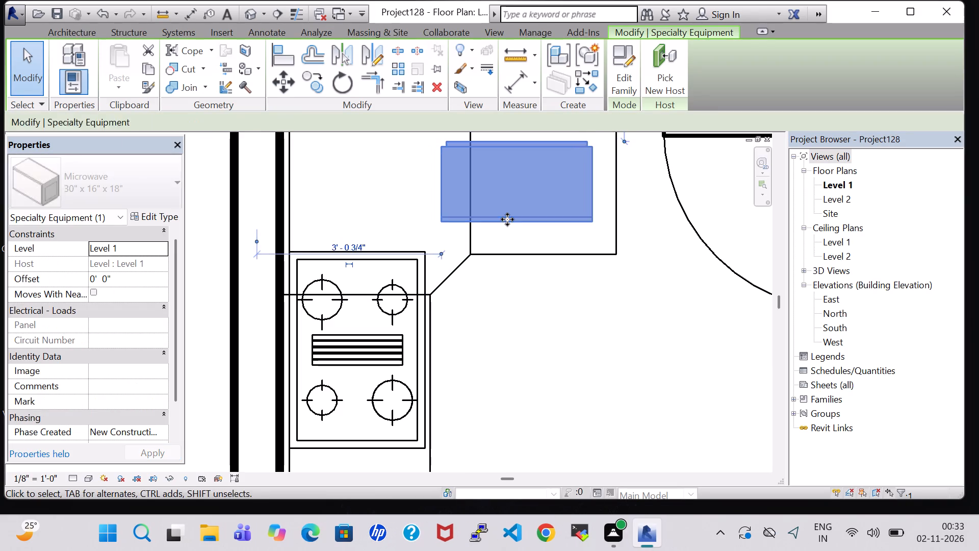
{"action": "key", "text": "Right"}
{"action": "key", "text": "Right"}
{"action": "key", "text": "Right"}
{"action": "key", "text": "Right"}
{"action": "left_click", "coordinate": [538, 307]}
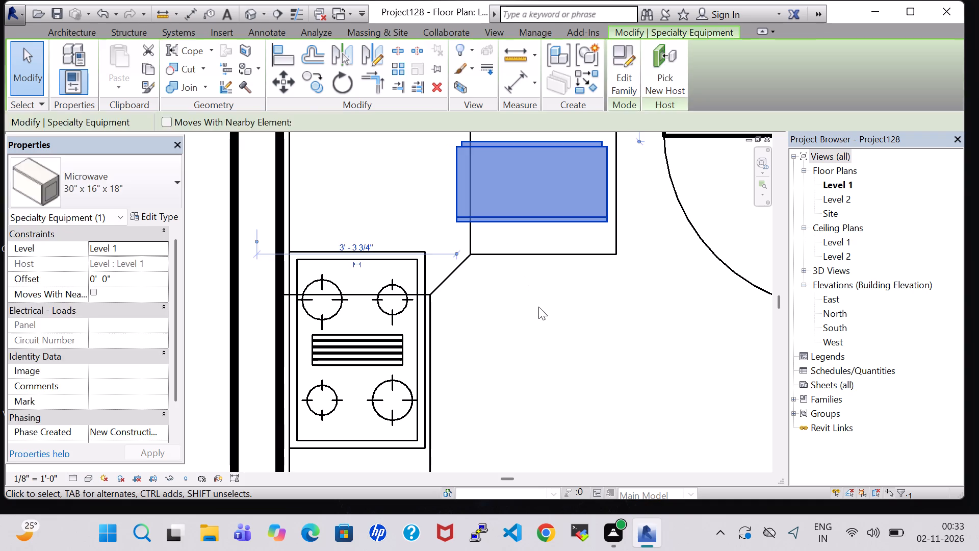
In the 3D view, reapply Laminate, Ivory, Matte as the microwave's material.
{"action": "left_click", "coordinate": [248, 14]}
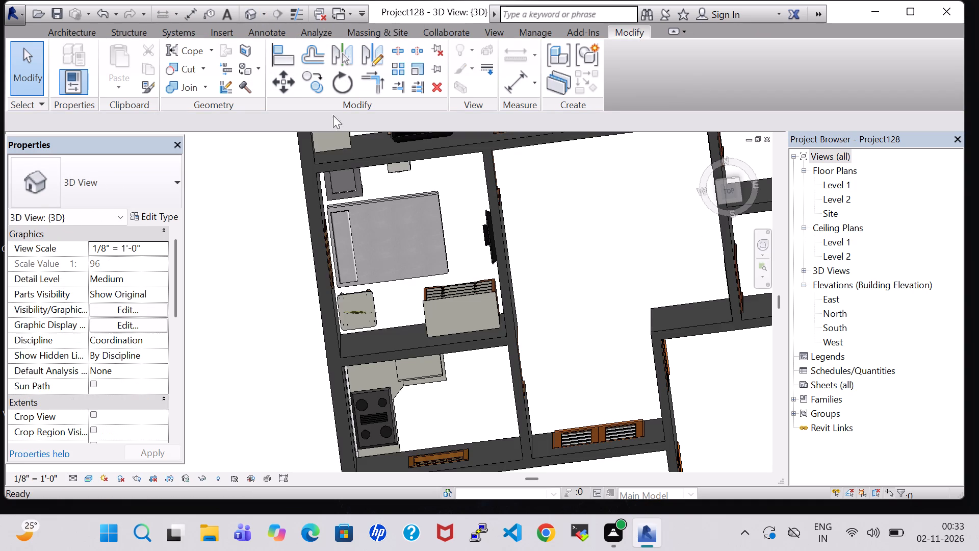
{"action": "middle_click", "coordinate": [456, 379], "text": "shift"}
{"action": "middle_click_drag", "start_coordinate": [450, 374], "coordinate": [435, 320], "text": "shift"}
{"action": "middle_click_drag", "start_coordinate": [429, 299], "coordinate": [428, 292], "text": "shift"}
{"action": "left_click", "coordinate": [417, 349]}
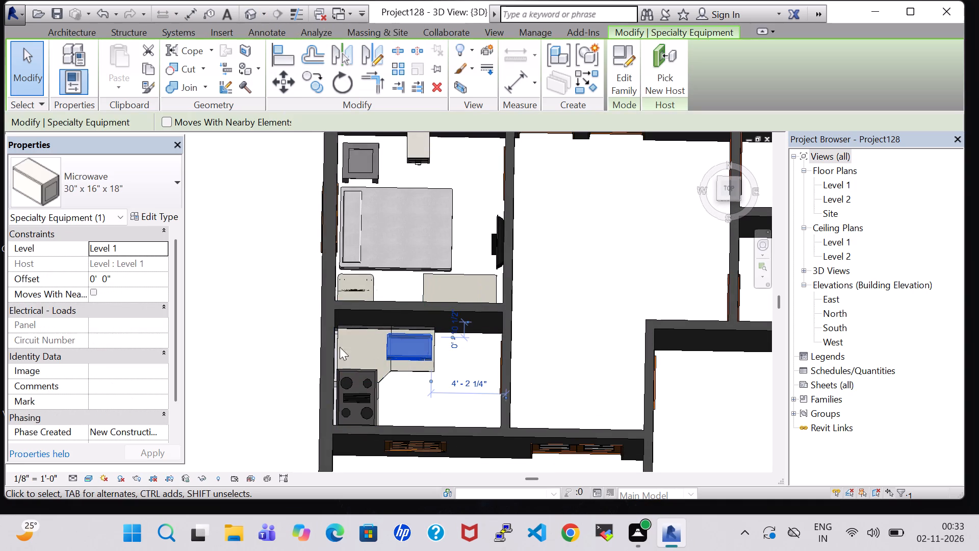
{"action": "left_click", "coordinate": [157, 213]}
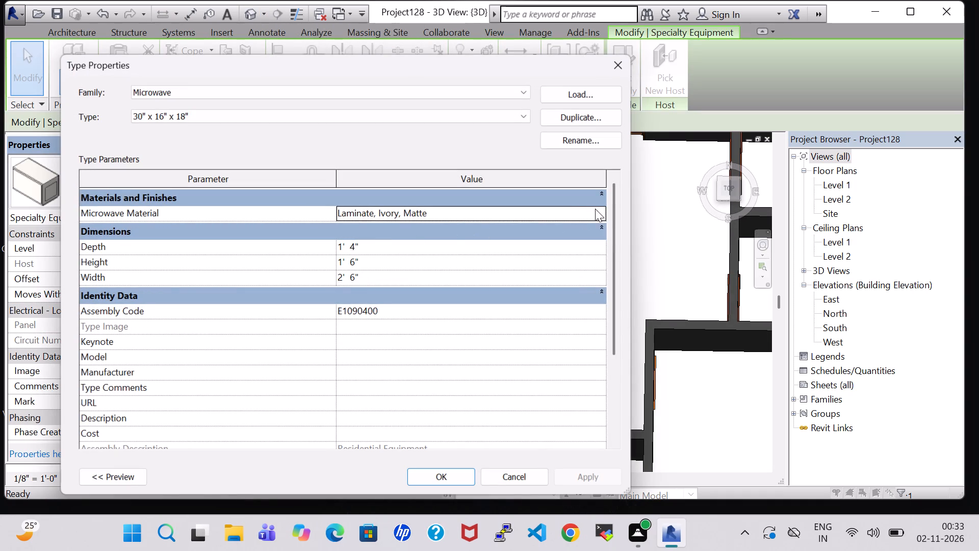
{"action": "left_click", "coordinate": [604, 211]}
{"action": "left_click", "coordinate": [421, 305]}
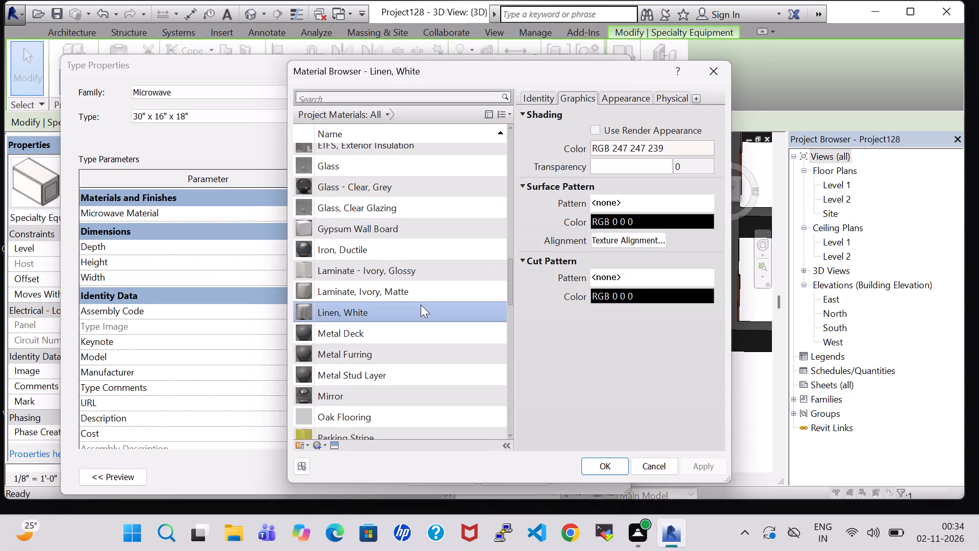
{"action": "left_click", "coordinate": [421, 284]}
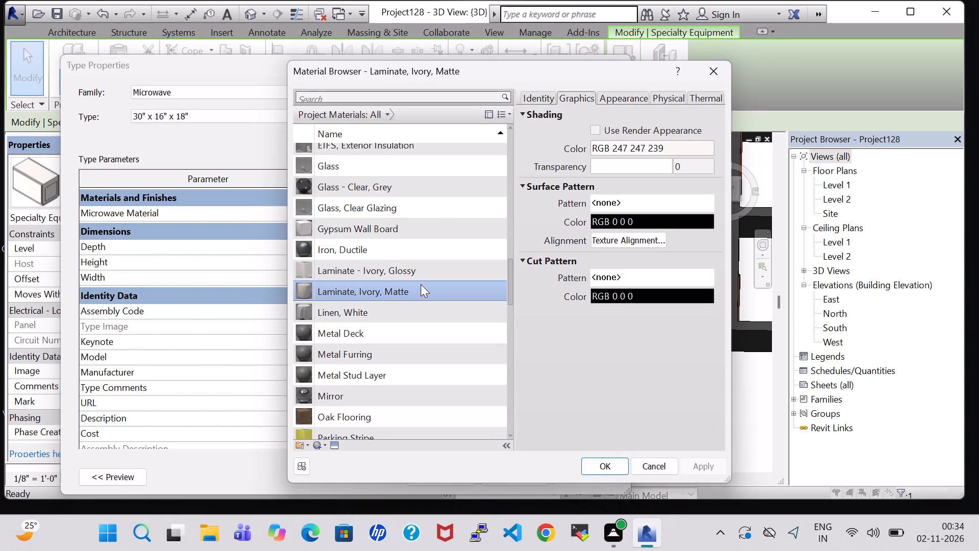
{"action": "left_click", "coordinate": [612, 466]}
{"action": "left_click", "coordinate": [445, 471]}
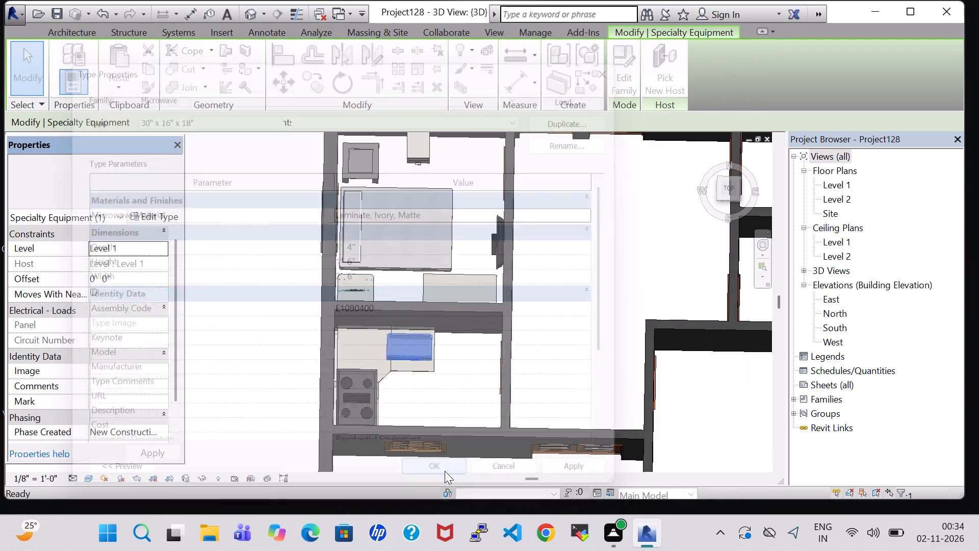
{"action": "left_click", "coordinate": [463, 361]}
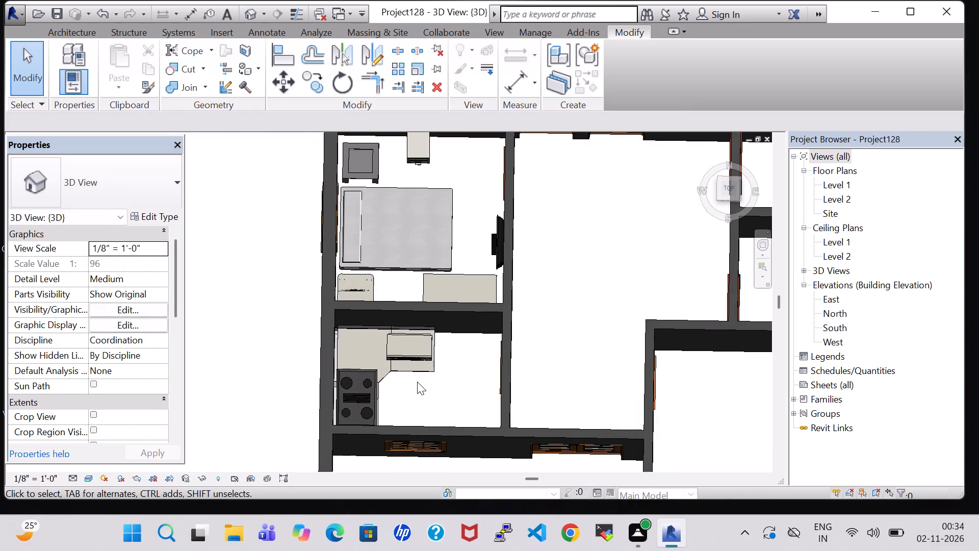
Set the microwave's material to Laminate - Ivory, Glossy in its type properties.
{"action": "middle_click", "coordinate": [417, 382], "text": "shift"}
{"action": "scroll", "coordinate": [417, 382], "scroll_direction": "up", "scroll_amount": 1, "text": "shift"}
{"action": "middle_click_drag", "start_coordinate": [417, 378], "coordinate": [417, 373], "text": "shift"}
{"action": "middle_click", "coordinate": [417, 368], "text": "shift"}
{"action": "middle_click_drag", "start_coordinate": [417, 364], "coordinate": [417, 334], "text": "shift"}
{"action": "middle_click", "coordinate": [417, 332], "text": "shift"}
{"action": "left_click", "coordinate": [410, 349]}
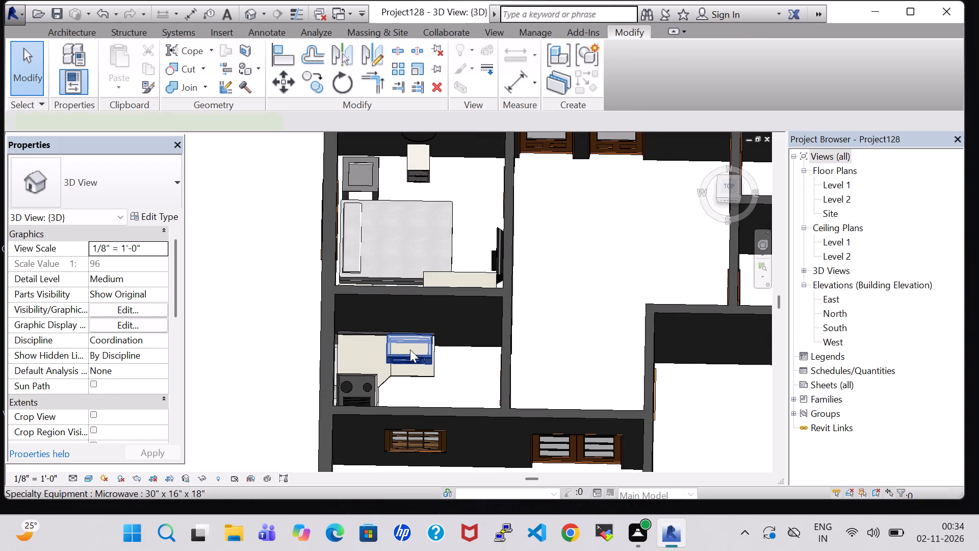
{"action": "double_click", "coordinate": [154, 214]}
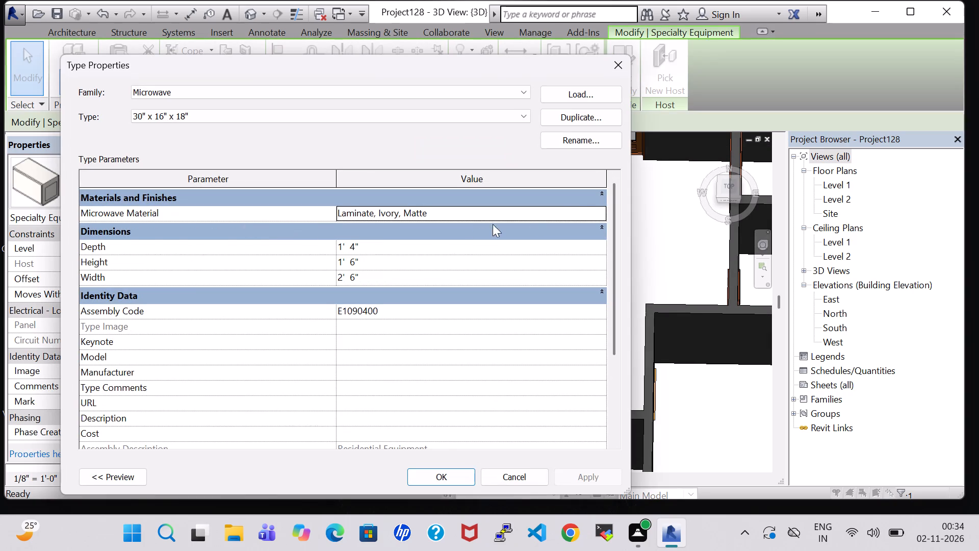
{"action": "left_click", "coordinate": [600, 211]}
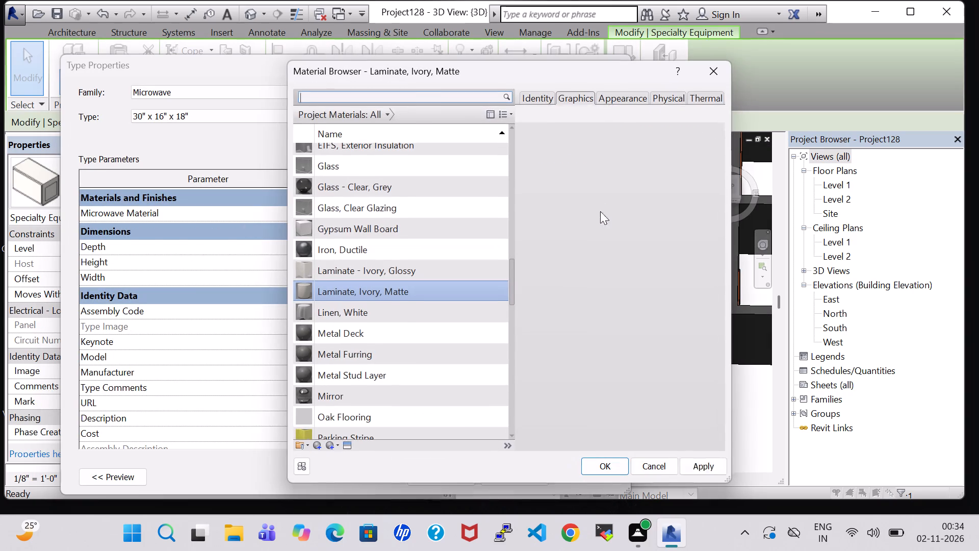
{"action": "left_click", "coordinate": [386, 267]}
{"action": "left_click", "coordinate": [605, 465]}
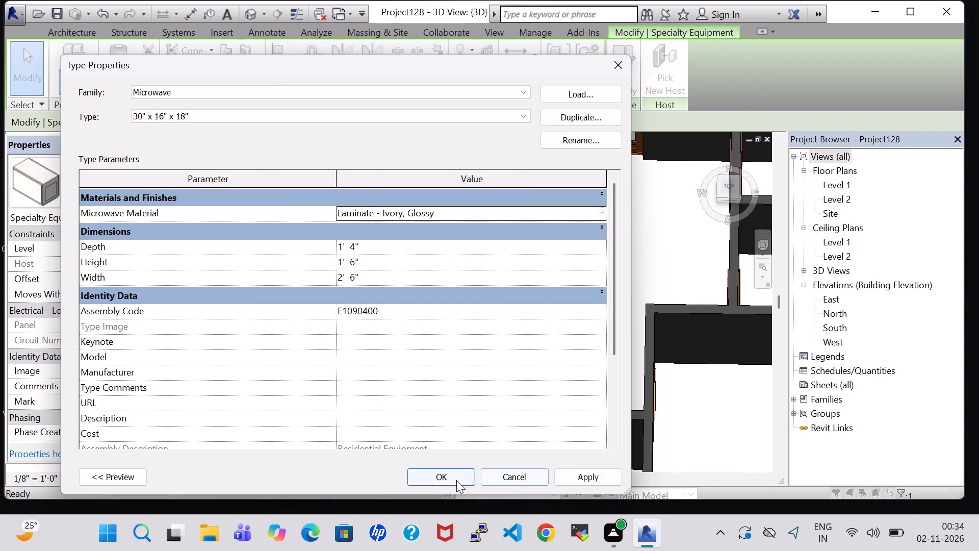
{"action": "left_click", "coordinate": [447, 478]}
{"action": "left_click", "coordinate": [553, 365]}
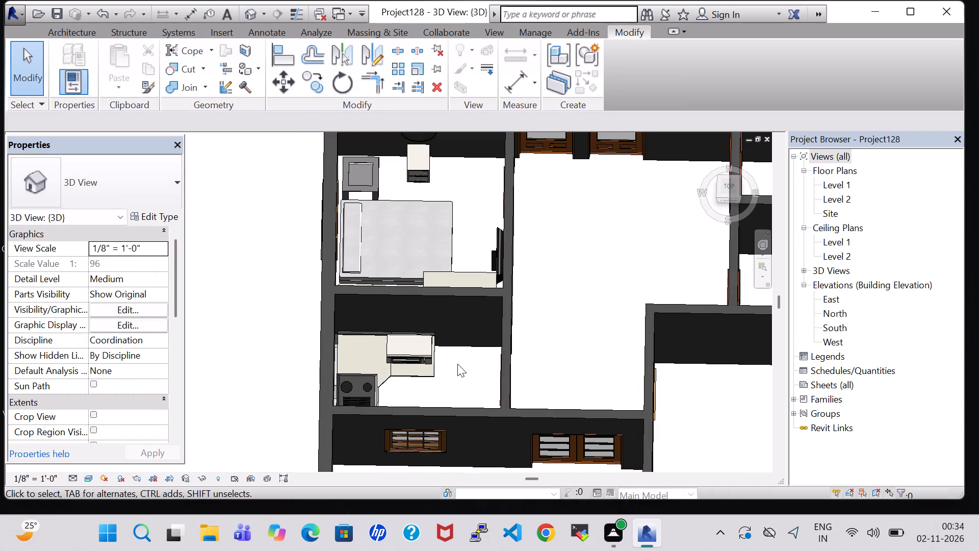
Examine the kitchen counter, cooktop and microwave in 3D from several angles, checking how the appliances sit on the counter.
{"action": "middle_click", "coordinate": [445, 364], "text": "shift"}
{"action": "middle_click_drag", "start_coordinate": [445, 364], "coordinate": [440, 294], "text": "shift"}
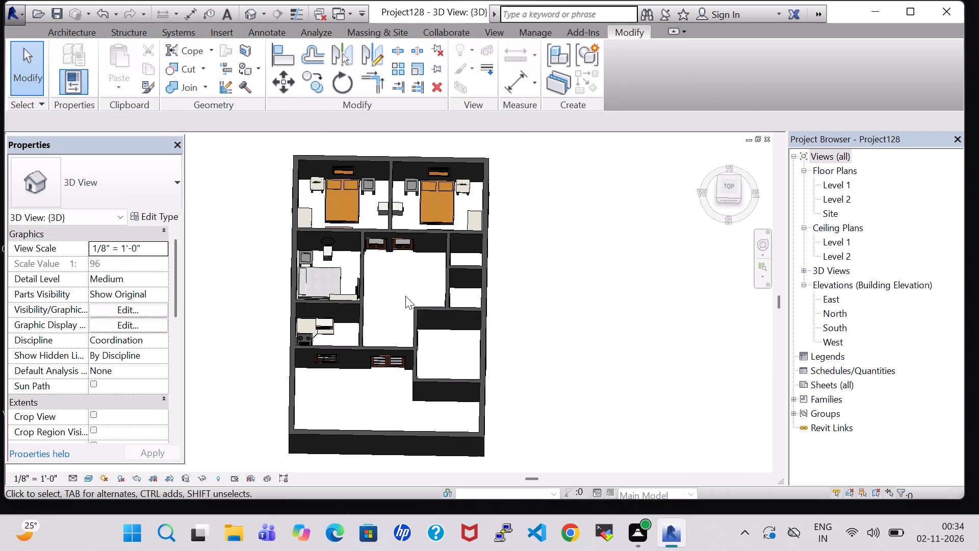
{"action": "scroll", "coordinate": [371, 311], "scroll_direction": "up", "scroll_amount": 7}
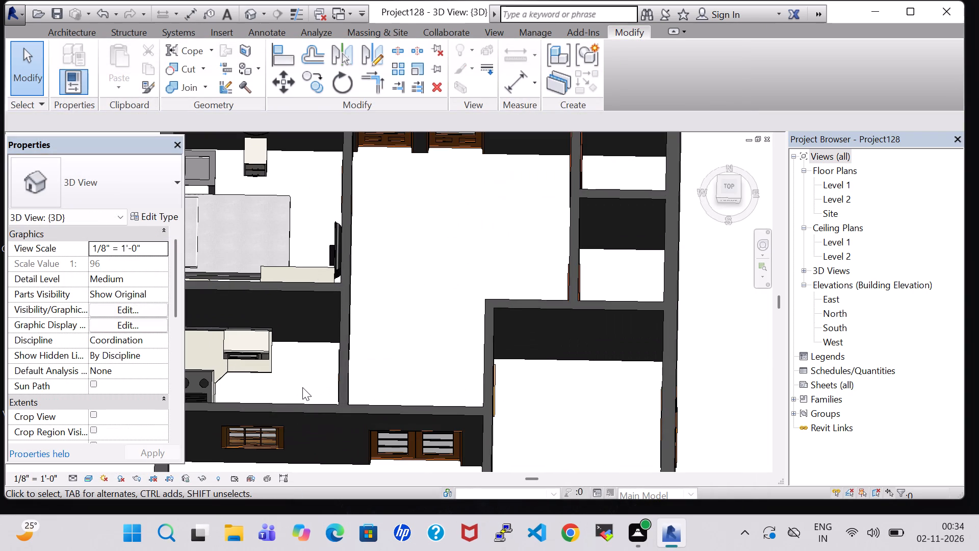
{"action": "middle_click_drag", "start_coordinate": [302, 387], "coordinate": [303, 352], "text": "shift"}
{"action": "scroll", "coordinate": [298, 312], "scroll_direction": "up", "scroll_amount": 1, "text": "shift"}
{"action": "scroll", "coordinate": [291, 336], "scroll_direction": "up", "scroll_amount": 2}
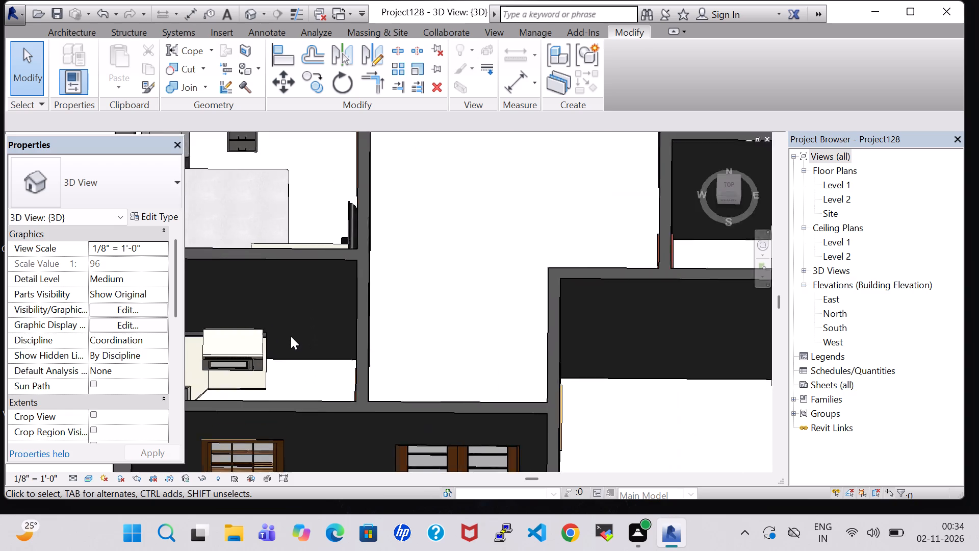
{"action": "scroll", "coordinate": [291, 336], "scroll_direction": "up", "scroll_amount": 5}
{"action": "middle_click_drag", "start_coordinate": [291, 344], "coordinate": [263, 382]}
{"action": "middle_click", "coordinate": [263, 382], "text": "shift"}
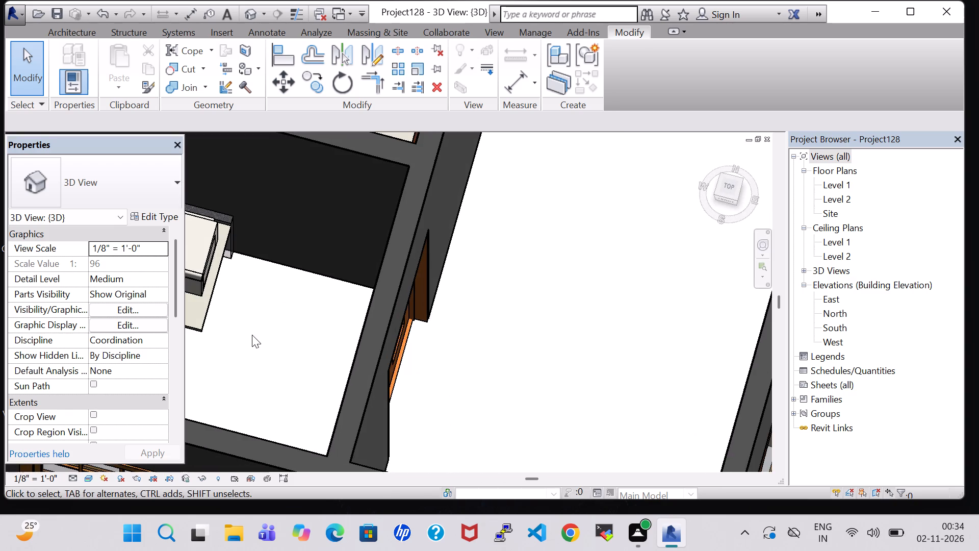
{"action": "middle_click_drag", "start_coordinate": [252, 335], "coordinate": [559, 359]}
{"action": "middle_click_drag", "start_coordinate": [512, 342], "coordinate": [433, 352], "text": "shift"}
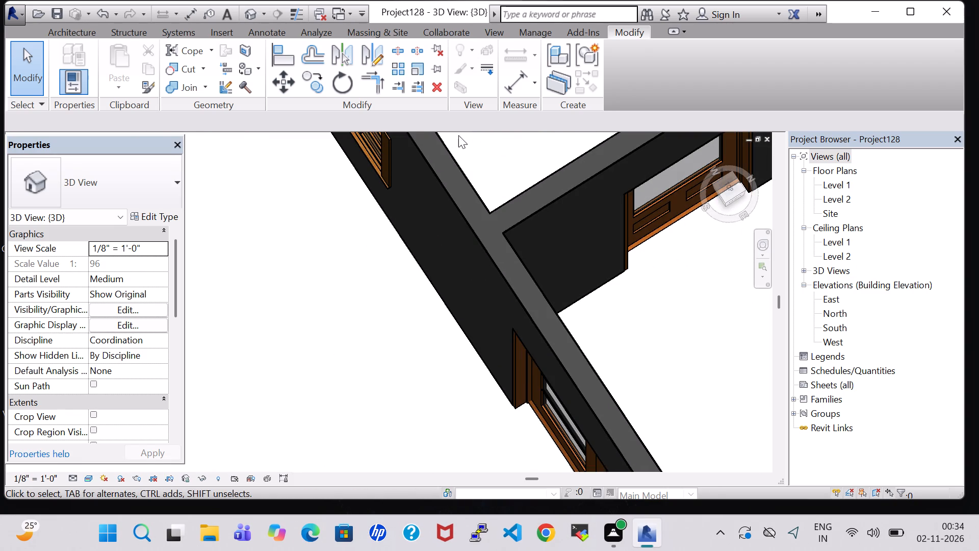
{"action": "middle_click_drag", "start_coordinate": [487, 151], "coordinate": [451, 418]}
{"action": "middle_click", "coordinate": [447, 428]}
{"action": "scroll", "coordinate": [428, 357], "scroll_direction": "up", "scroll_amount": 1}
{"action": "middle_click_drag", "start_coordinate": [428, 357], "coordinate": [386, 291], "text": "shift"}
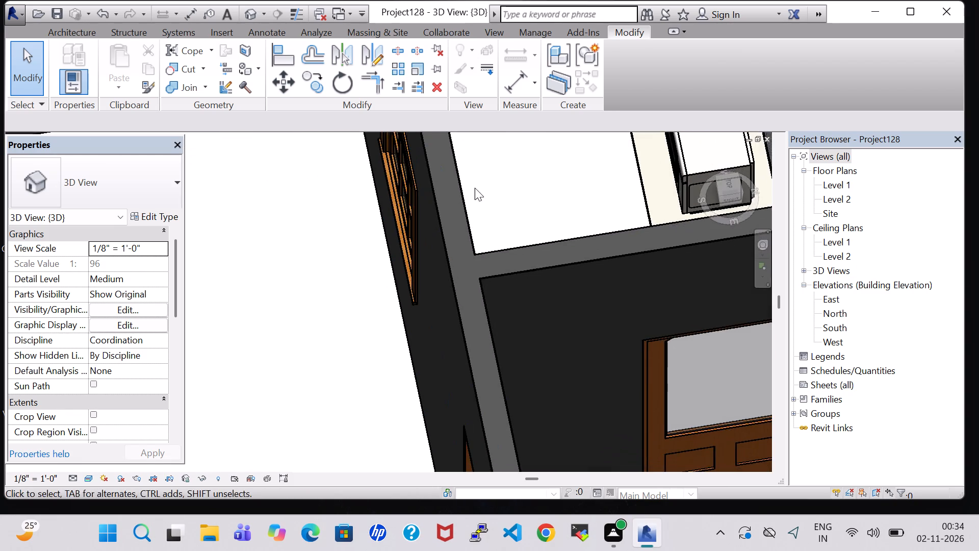
{"action": "middle_click_drag", "start_coordinate": [475, 188], "coordinate": [523, 410]}
{"action": "middle_click", "coordinate": [587, 390], "text": "shift"}
{"action": "middle_click", "coordinate": [587, 390], "text": "shift"}
{"action": "middle_click_drag", "start_coordinate": [587, 386], "coordinate": [575, 345], "text": "shift"}
{"action": "scroll", "coordinate": [299, 294], "scroll_direction": "up", "scroll_amount": 5}
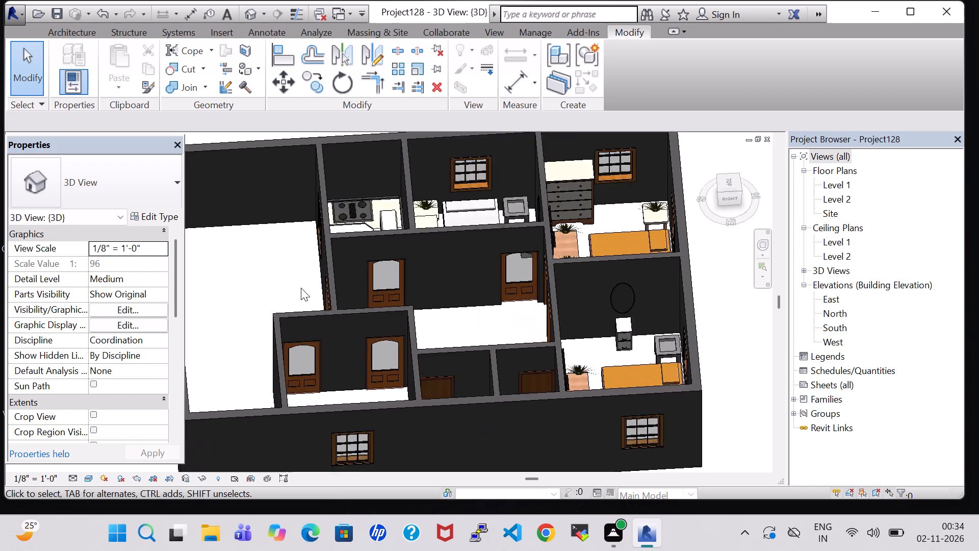
{"action": "scroll", "coordinate": [301, 288], "scroll_direction": "up", "scroll_amount": 6}
{"action": "middle_click", "coordinate": [449, 453]}
{"action": "middle_click_drag", "start_coordinate": [449, 201], "coordinate": [512, 464]}
{"action": "scroll", "coordinate": [512, 463], "scroll_direction": "up", "scroll_amount": 1}
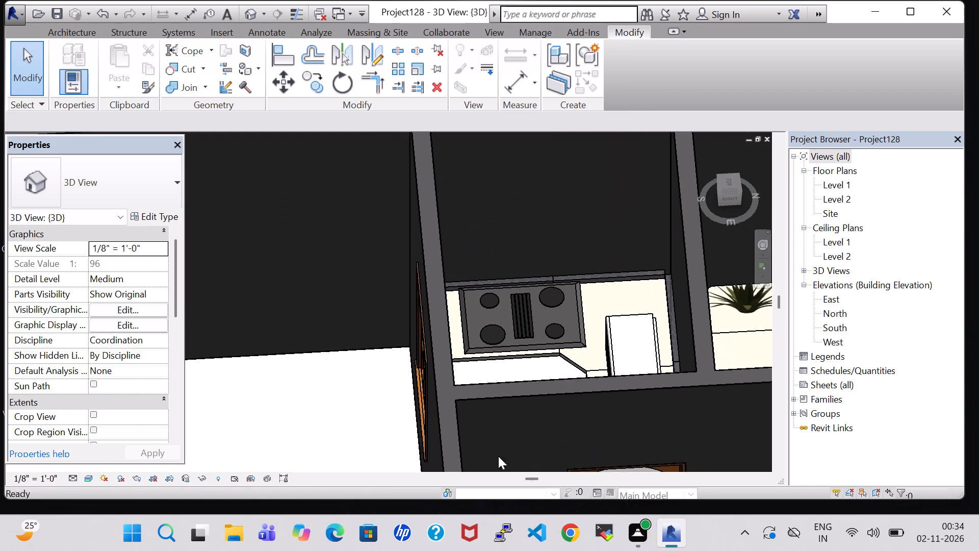
{"action": "scroll", "coordinate": [487, 368], "scroll_direction": "up", "scroll_amount": 1, "text": "shift"}
{"action": "middle_click", "coordinate": [487, 368], "text": "shift"}
{"action": "middle_click", "coordinate": [487, 368], "text": "shift"}
{"action": "scroll", "coordinate": [356, 243], "scroll_direction": "up", "scroll_amount": 12}
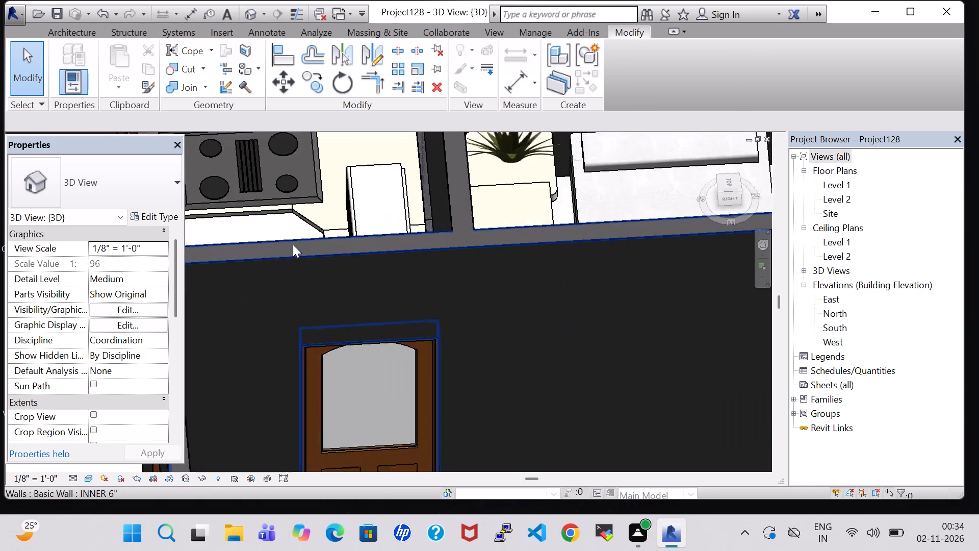
{"action": "middle_click_drag", "start_coordinate": [272, 214], "coordinate": [379, 324]}
{"action": "scroll", "coordinate": [282, 217], "scroll_direction": "up", "scroll_amount": 1}
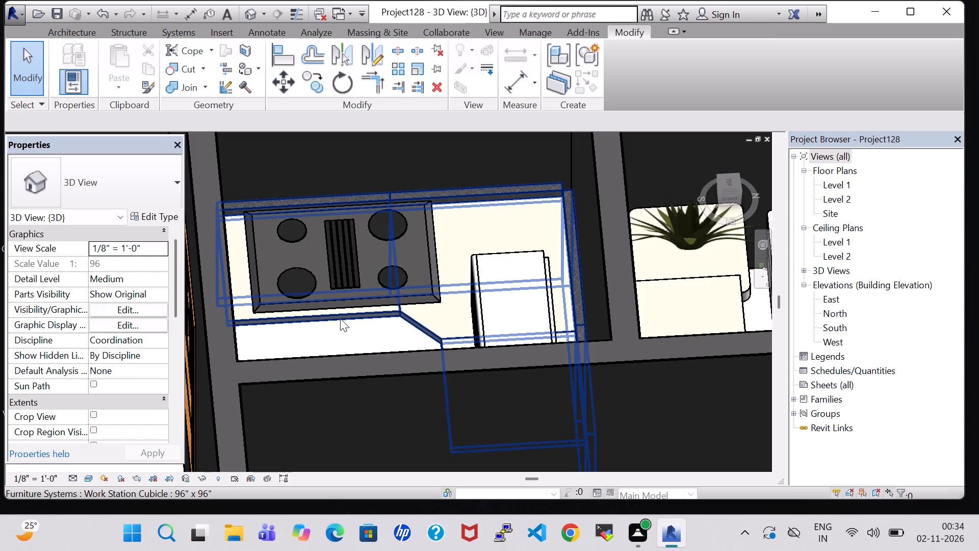
Nudge the cooktop south along the counter's west leg, to about 4' 7" from the kitchen's north wall.
{"action": "left_click", "coordinate": [289, 294]}
{"action": "key", "text": "Left"}
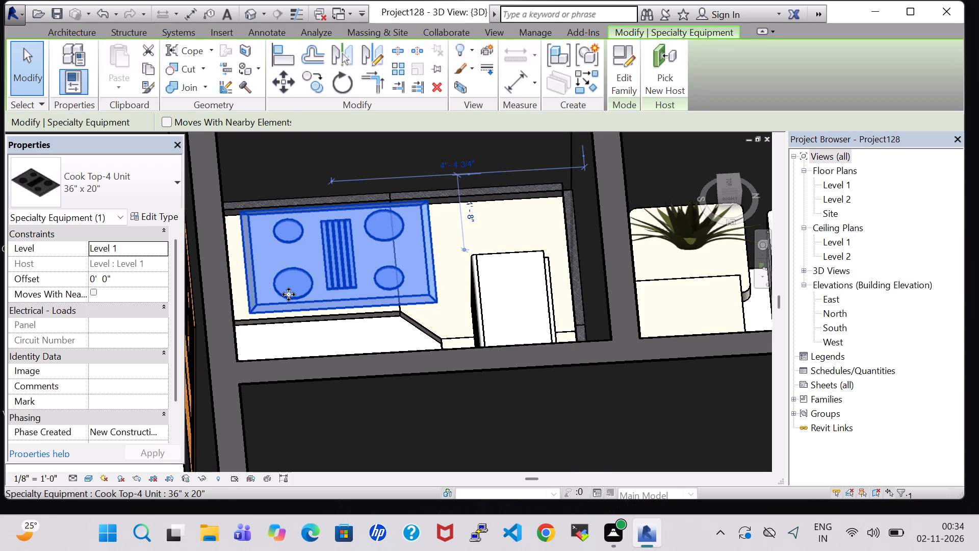
{"action": "key", "text": "Left"}
{"action": "key", "text": "Left"}
{"action": "key", "text": "Left"}
{"action": "middle_click_drag", "start_coordinate": [300, 303], "coordinate": [297, 304], "text": "shift"}
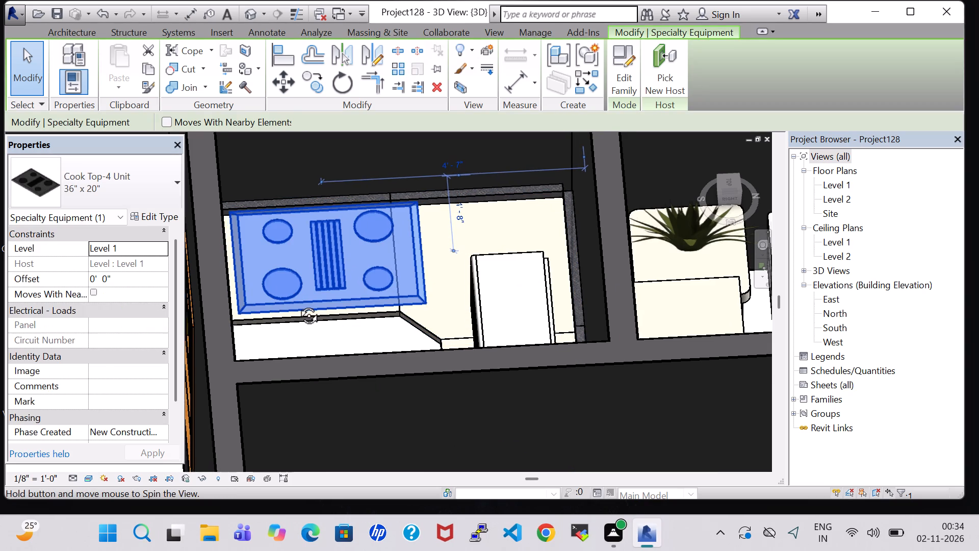
{"action": "middle_click_drag", "start_coordinate": [297, 304], "coordinate": [292, 305], "text": "shift"}
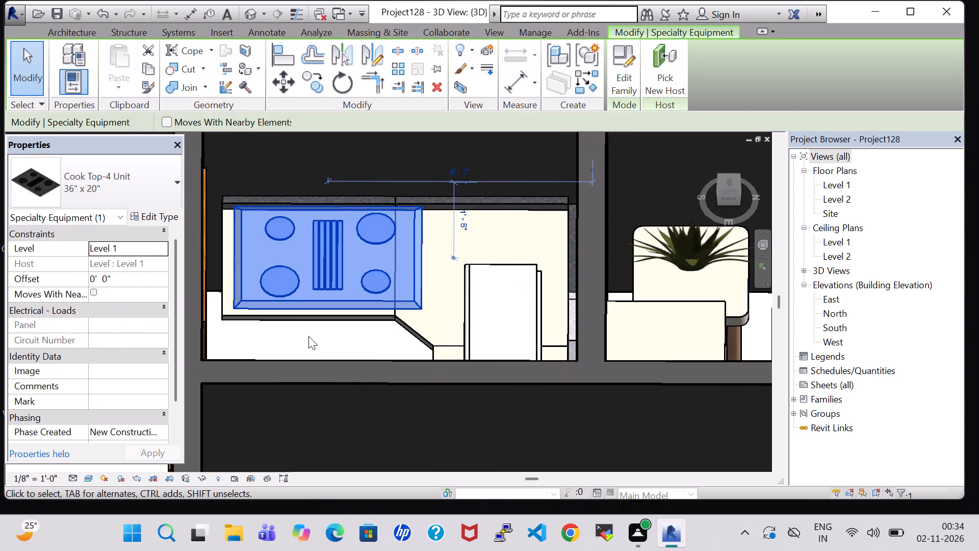
{"action": "left_click", "coordinate": [308, 336]}
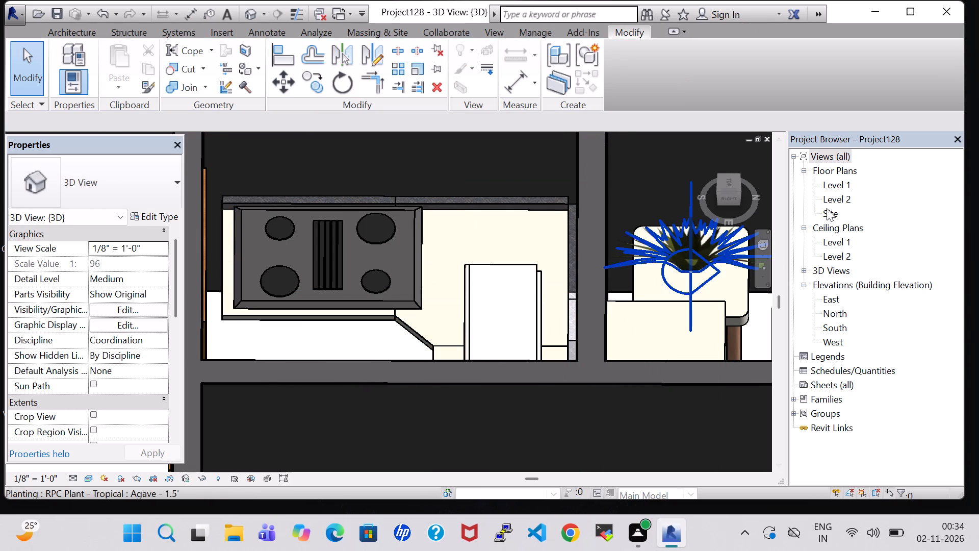
Return to the Level 1 floor plan, with the whole kitchen in view.
{"action": "double_click", "coordinate": [832, 184]}
{"action": "scroll", "coordinate": [660, 261], "scroll_direction": "down", "scroll_amount": 1}
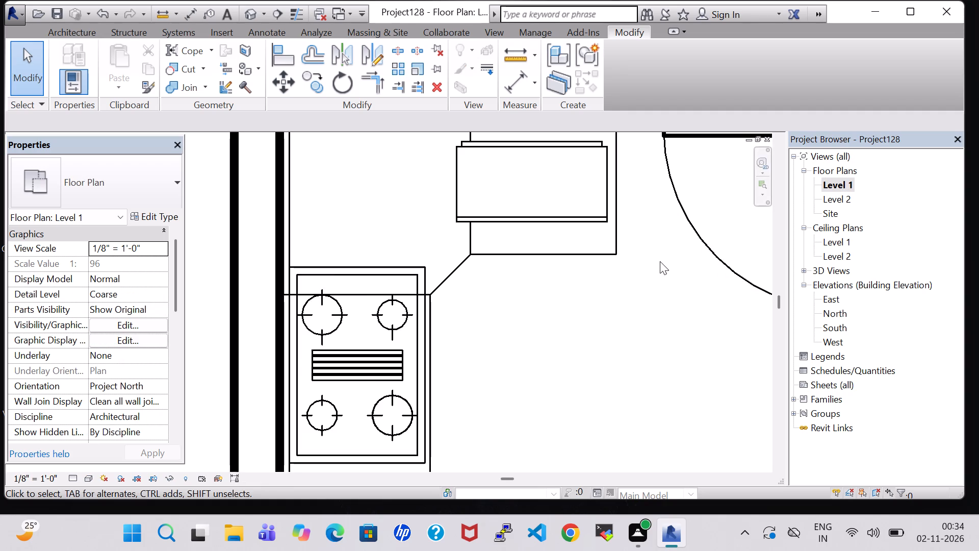
{"action": "scroll", "coordinate": [660, 261], "scroll_direction": "down", "scroll_amount": 6}
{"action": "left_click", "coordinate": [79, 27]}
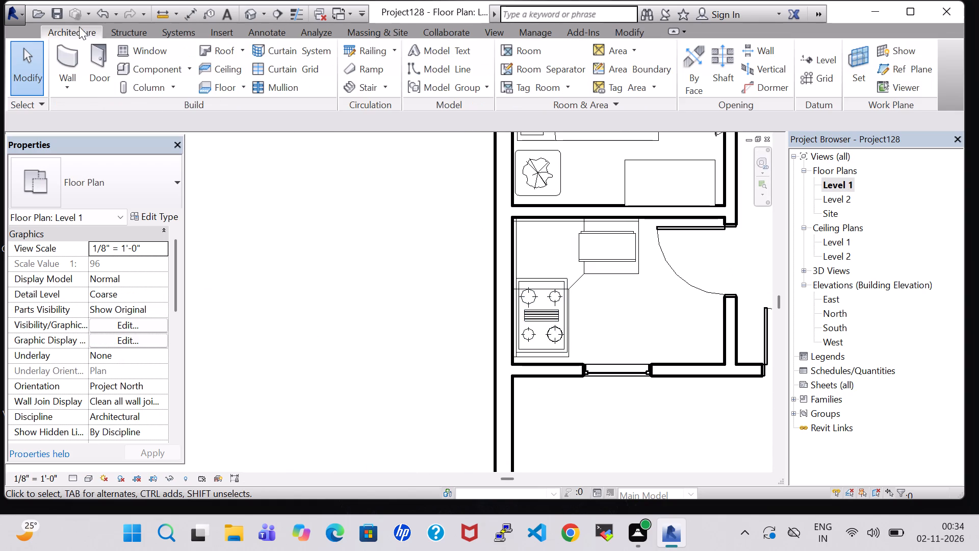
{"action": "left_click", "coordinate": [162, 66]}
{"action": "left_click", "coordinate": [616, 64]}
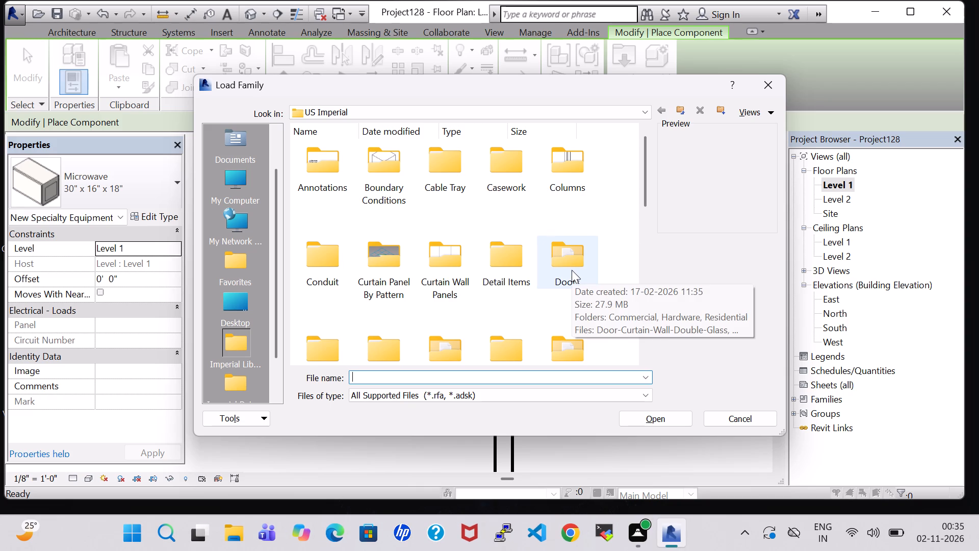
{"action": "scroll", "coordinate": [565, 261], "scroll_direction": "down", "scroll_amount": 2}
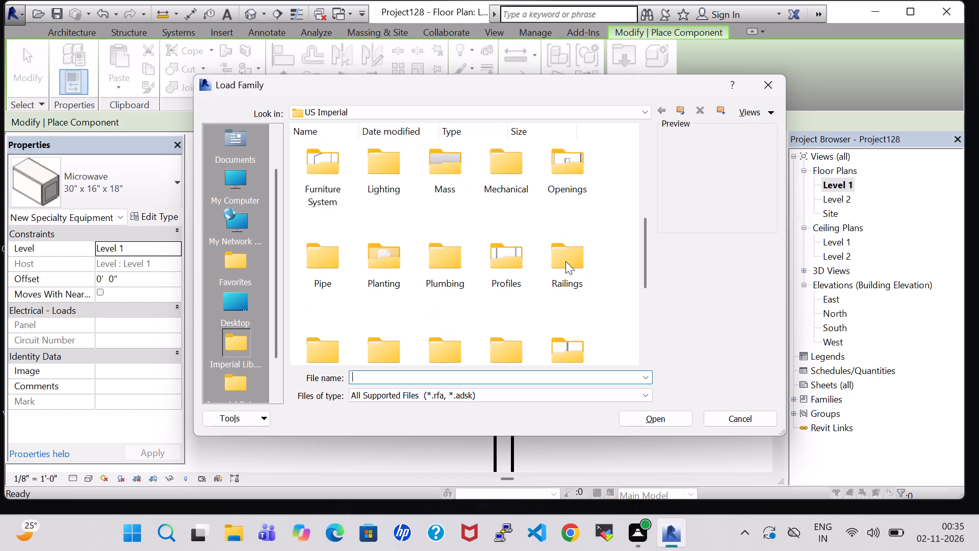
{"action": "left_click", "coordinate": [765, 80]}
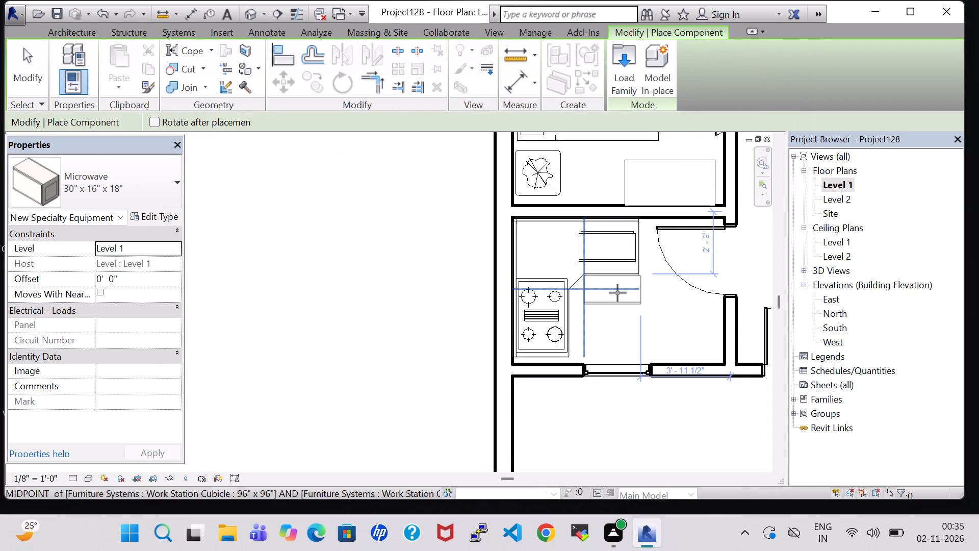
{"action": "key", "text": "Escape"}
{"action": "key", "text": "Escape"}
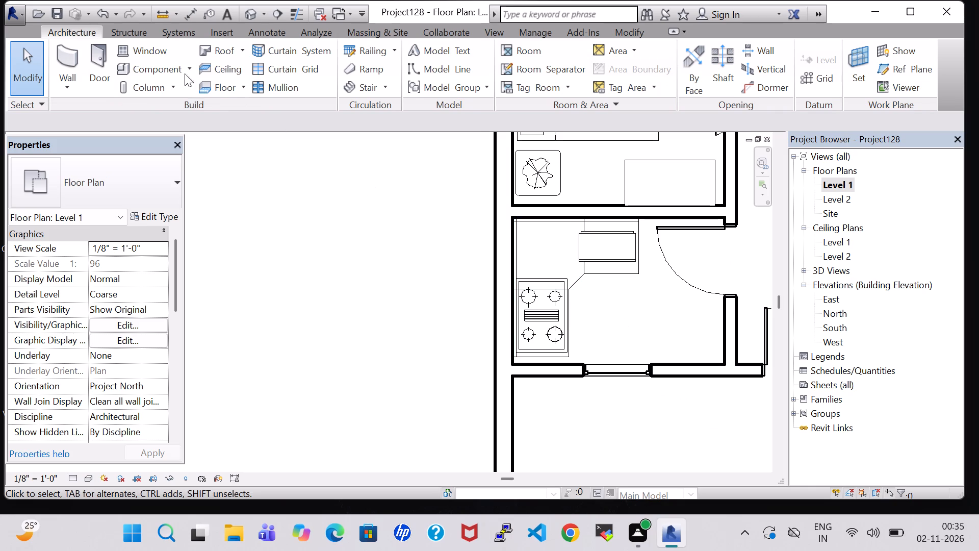
Load the Sink Kitchen-Double component from the US Imperial library's Plumbing, Architectural, Fixtures, Sinks folder.
{"action": "left_click", "coordinate": [170, 68]}
{"action": "left_click", "coordinate": [615, 68]}
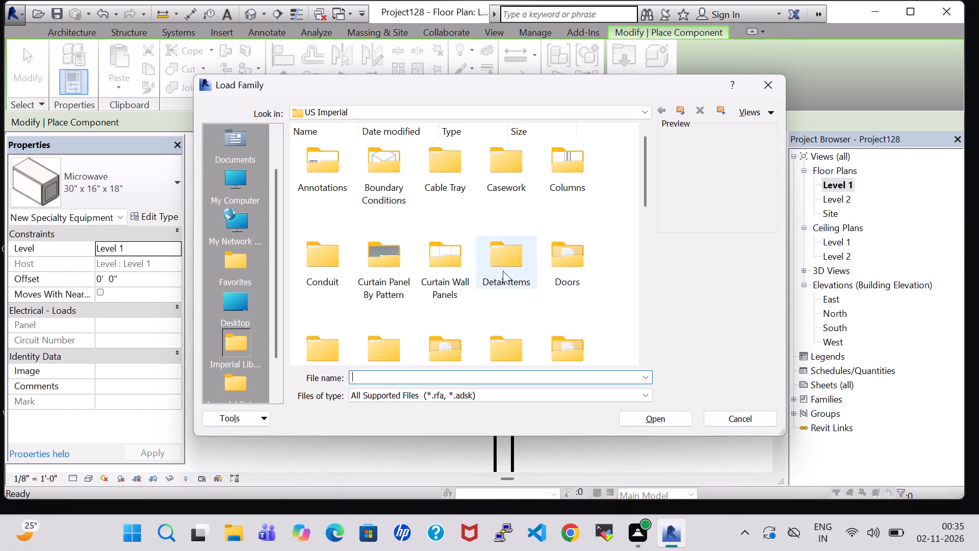
{"action": "left_click", "coordinate": [372, 341]}
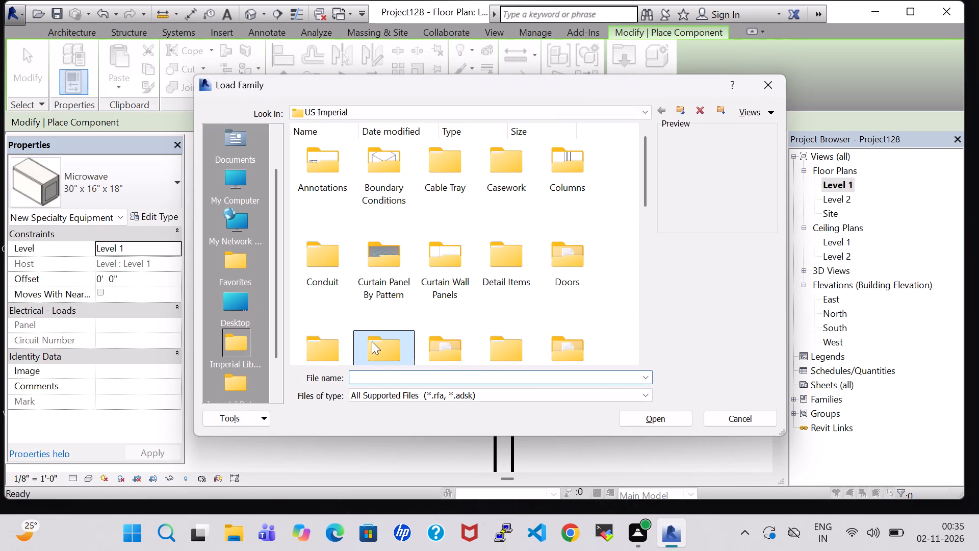
{"action": "key", "text": "p"}
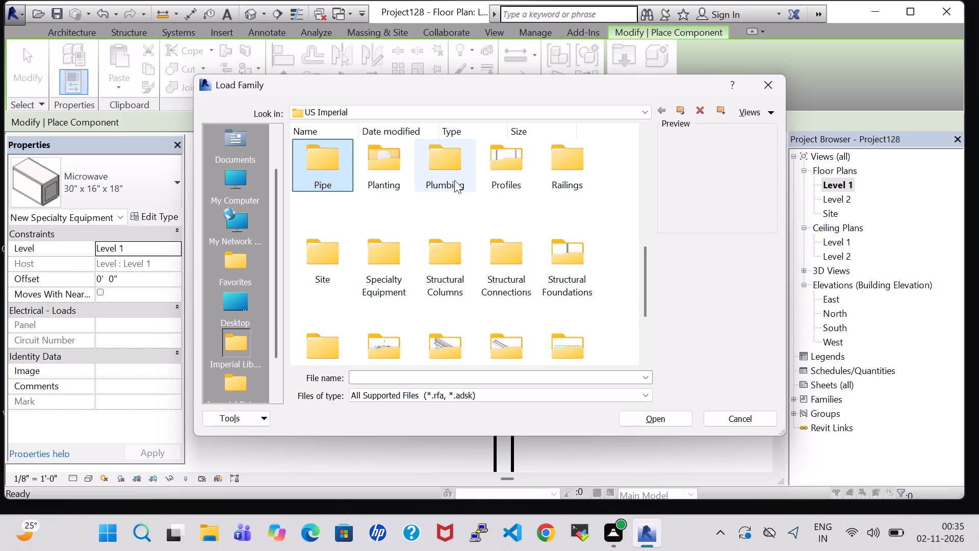
{"action": "double_click", "coordinate": [451, 178]}
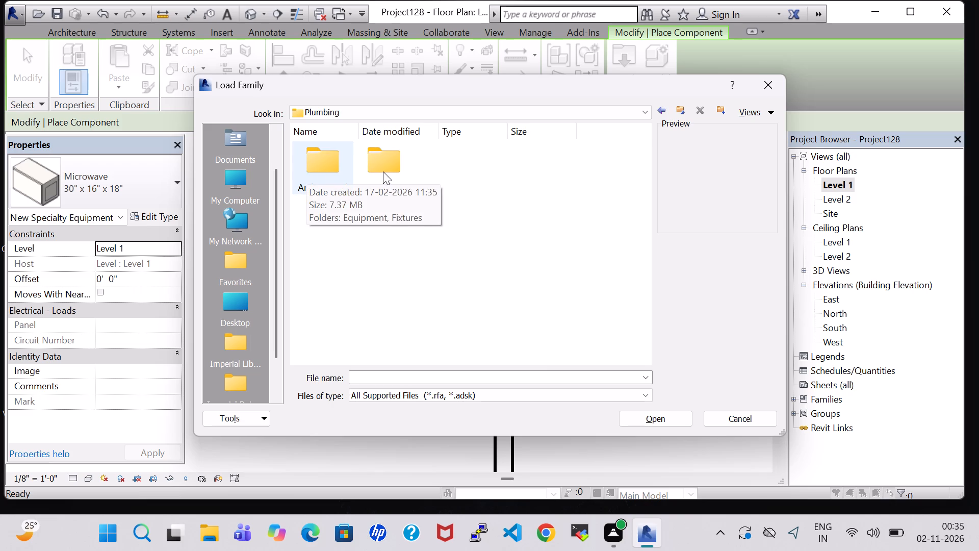
{"action": "double_click", "coordinate": [306, 167]}
{"action": "double_click", "coordinate": [401, 181]}
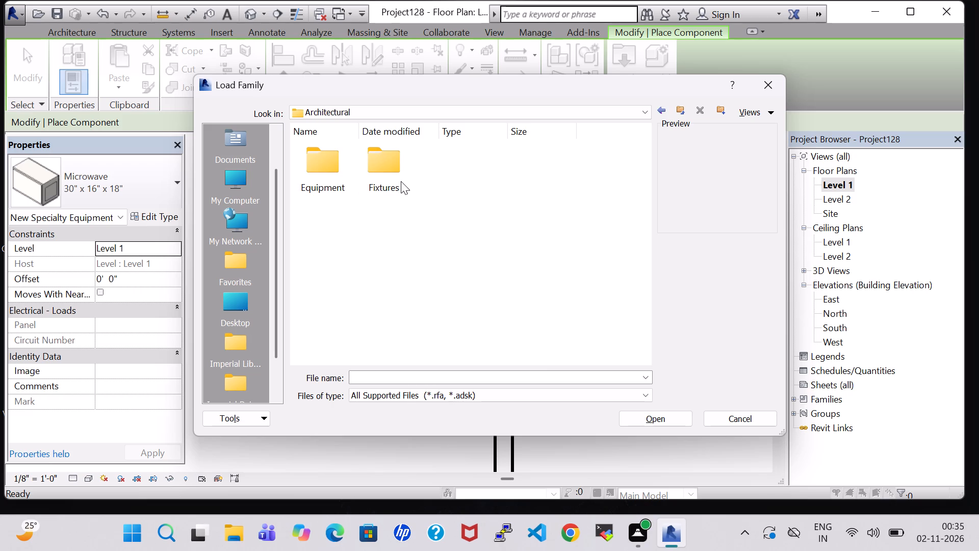
{"action": "double_click", "coordinate": [383, 172]}
{"action": "double_click", "coordinate": [548, 159]}
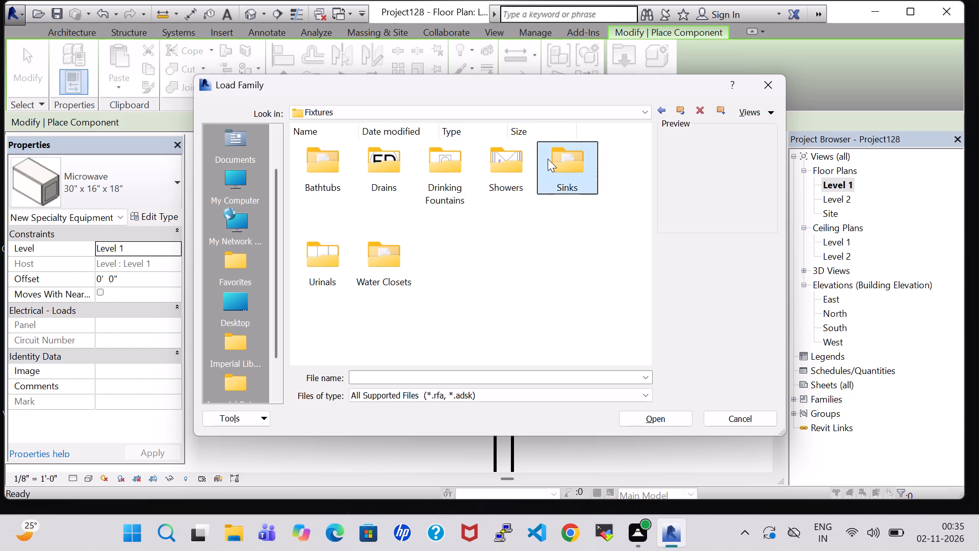
{"action": "left_click", "coordinate": [337, 162]}
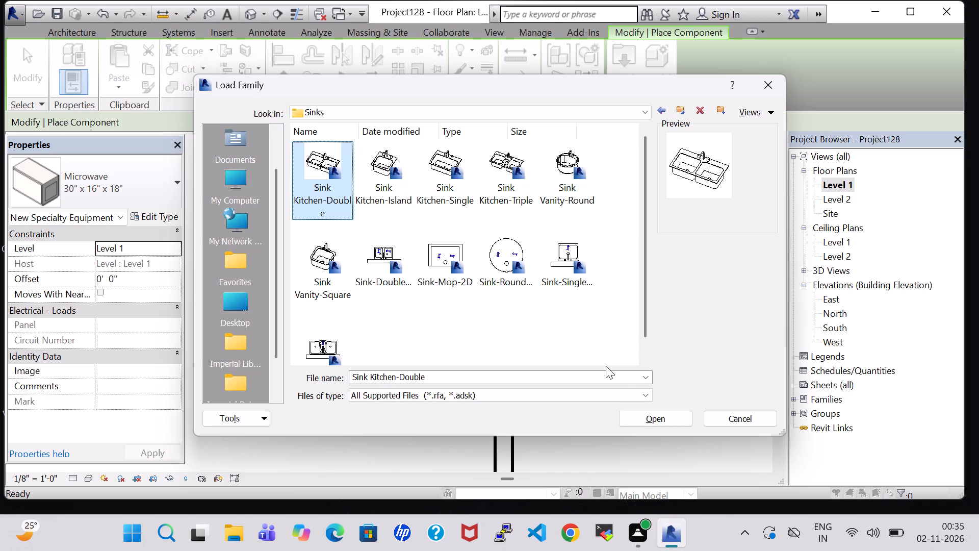
{"action": "left_click", "coordinate": [643, 411]}
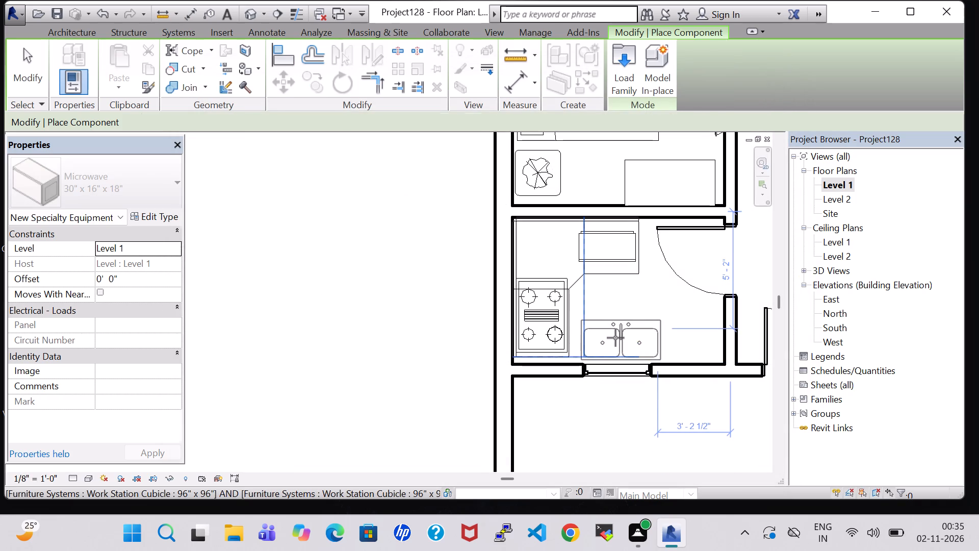
Place the 42" x 21" double sink rotated 180°, faucet side against the kitchen's south window wall, about 3' 6 1/2" from the west wall.
{"action": "scroll", "coordinate": [616, 338], "scroll_direction": "up", "scroll_amount": 6}
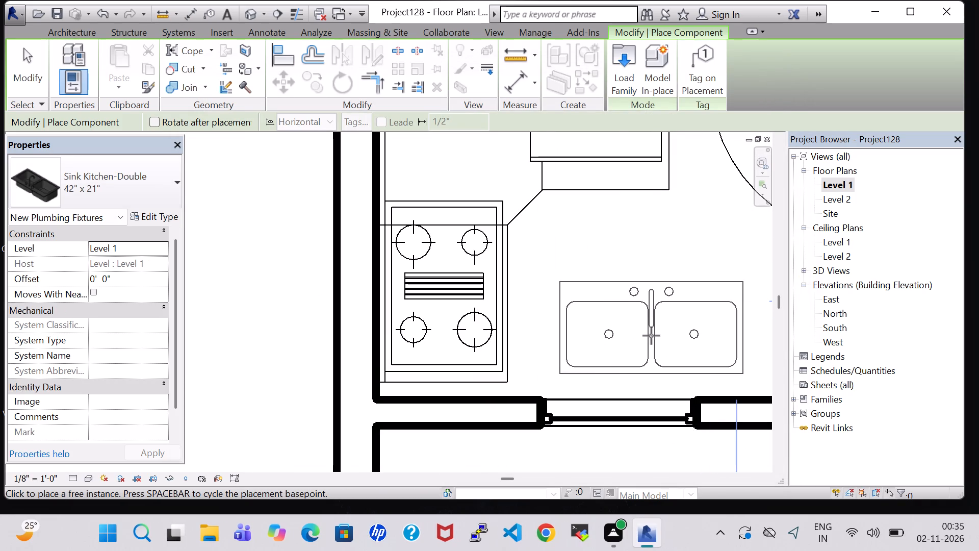
{"action": "key", "text": "space"}
{"action": "key", "text": "space"}
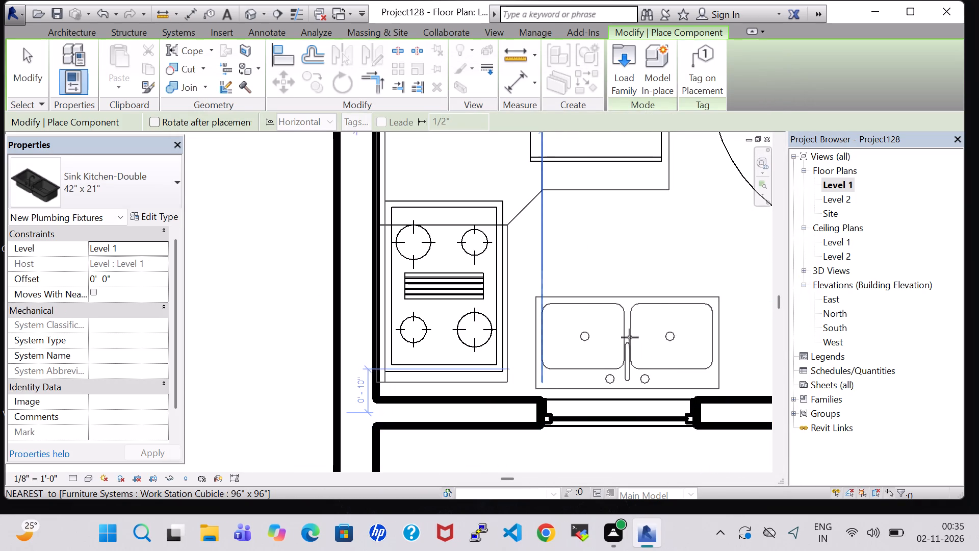
{"action": "left_click", "coordinate": [630, 343]}
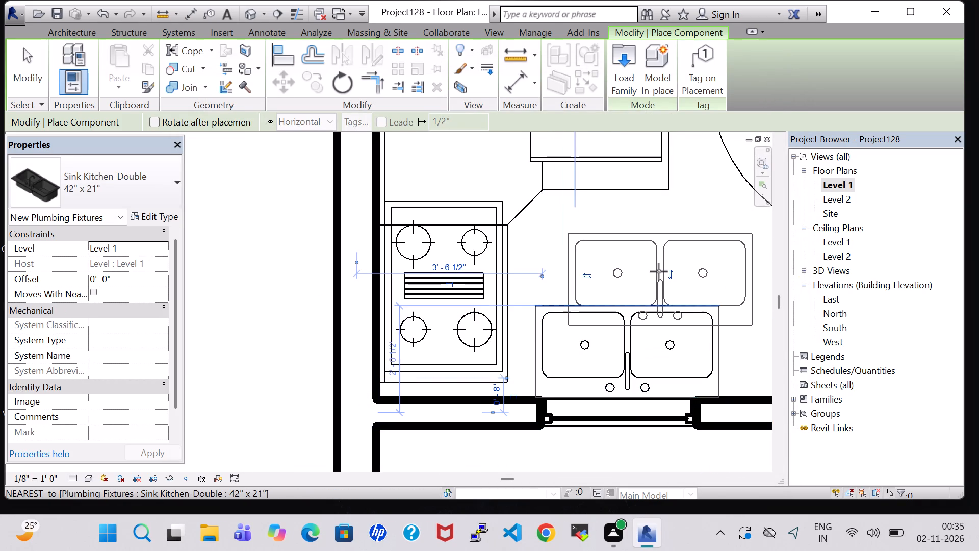
{"action": "key", "text": "Escape"}
{"action": "key", "text": "Escape"}
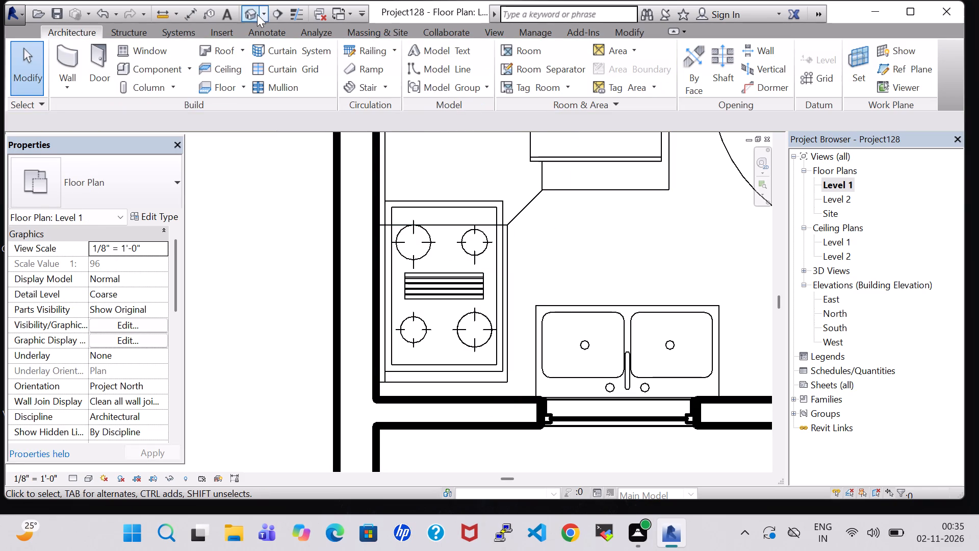
In the 3D view, nudge the kitchen window above the sink upward to a sill height of 3' 3 1/2".
{"action": "left_click", "coordinate": [254, 13]}
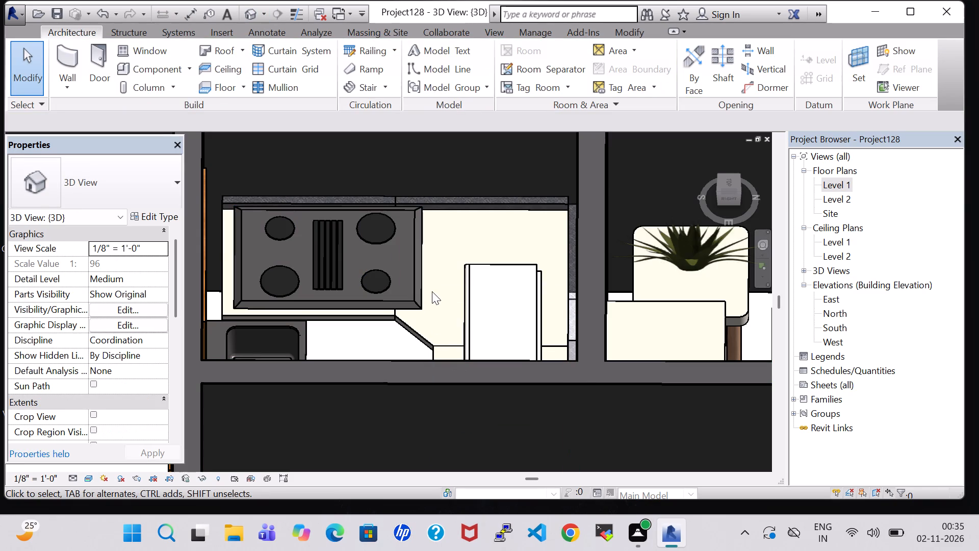
{"action": "scroll", "coordinate": [432, 291], "scroll_direction": "up", "scroll_amount": 1}
{"action": "middle_click_drag", "start_coordinate": [432, 291], "coordinate": [372, 344]}
{"action": "middle_click_drag", "start_coordinate": [366, 345], "coordinate": [359, 346], "text": "shift"}
{"action": "middle_click_drag", "start_coordinate": [339, 348], "coordinate": [276, 355], "text": "shift"}
{"action": "middle_click_drag", "start_coordinate": [229, 324], "coordinate": [329, 299]}
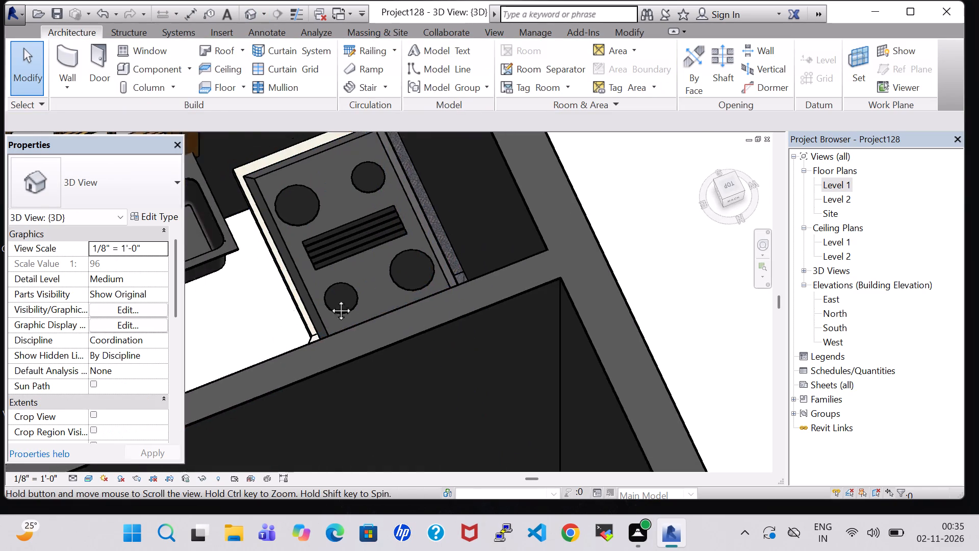
{"action": "middle_click_drag", "start_coordinate": [329, 299], "coordinate": [491, 288]}
{"action": "middle_click_drag", "start_coordinate": [420, 295], "coordinate": [390, 247], "text": "shift"}
{"action": "middle_click_drag", "start_coordinate": [369, 162], "coordinate": [400, 330]}
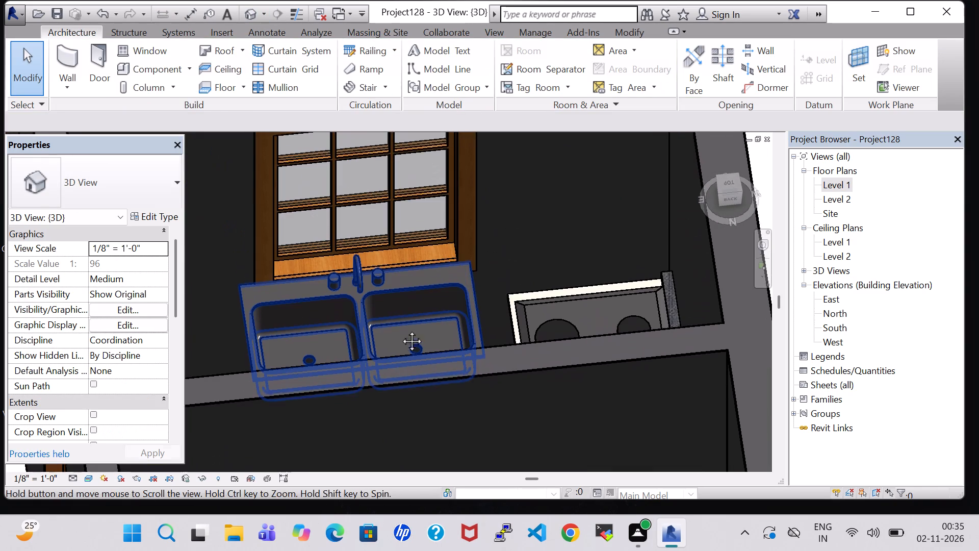
{"action": "middle_click_drag", "start_coordinate": [400, 330], "coordinate": [401, 330]}
{"action": "left_click", "coordinate": [374, 264]}
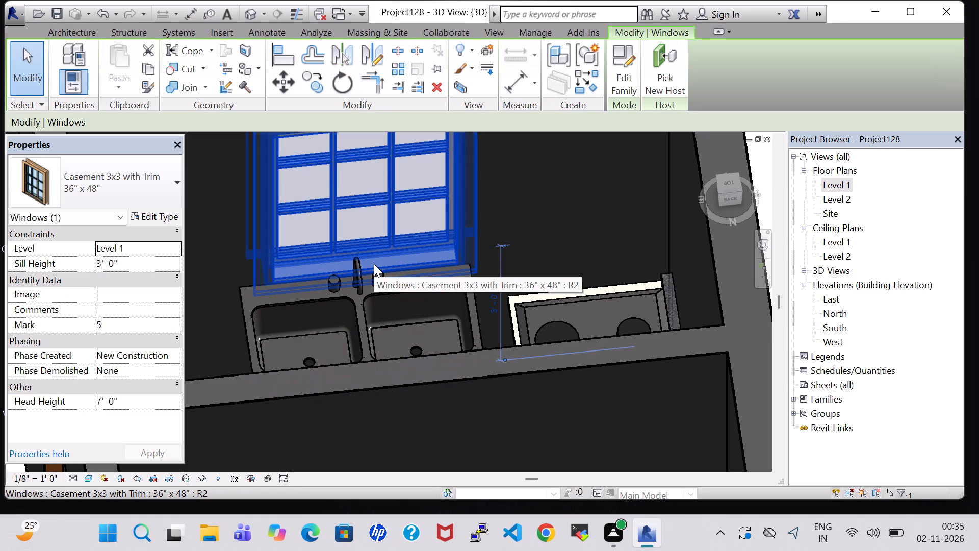
{"action": "key", "text": "Up"}
{"action": "key", "text": "Up"}
{"action": "key", "text": "Up"}
{"action": "key", "text": "Up"}
{"action": "key", "text": "Up"}
{"action": "key", "text": "Up"}
{"action": "key", "text": "Up"}
{"action": "key", "text": "Up"}
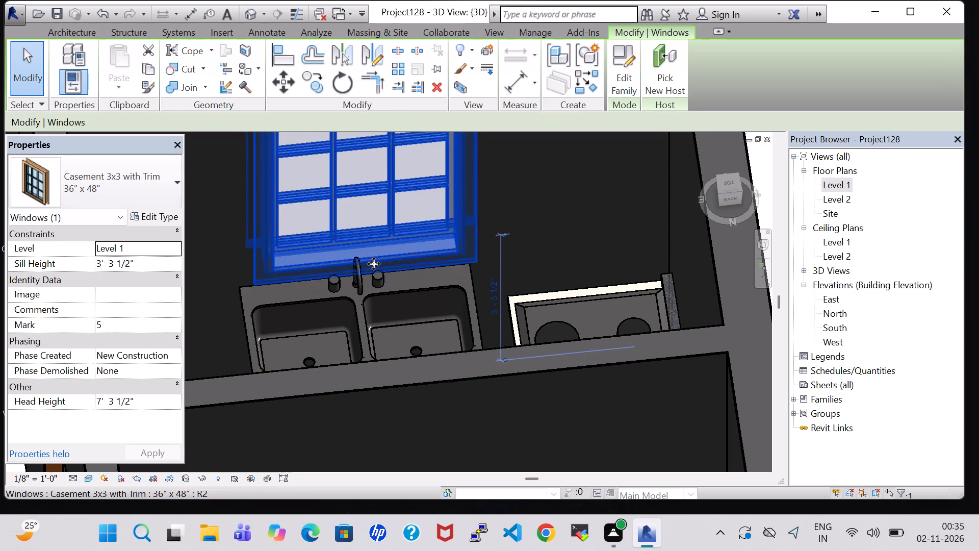
{"action": "left_click", "coordinate": [585, 221]}
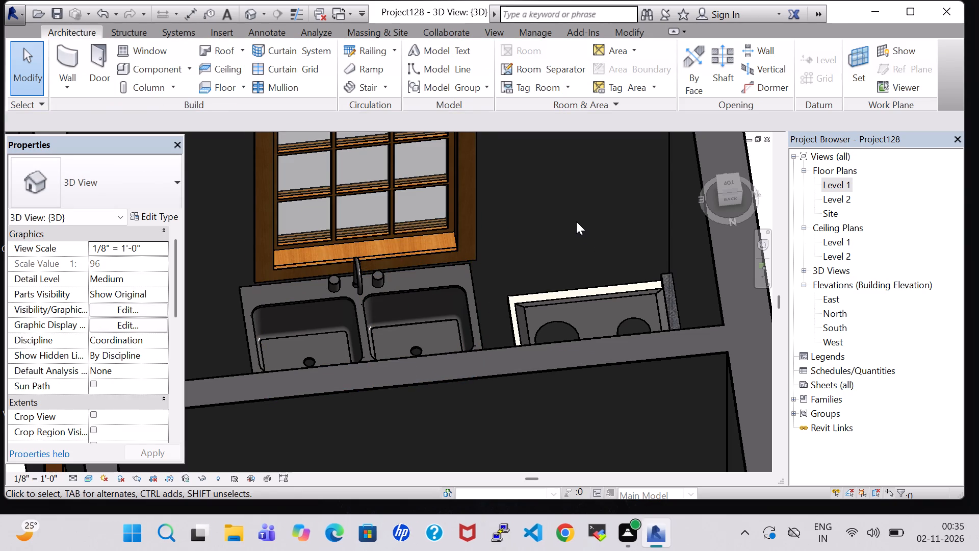
Select the double sink beneath the kitchen window in the 3D view.
{"action": "left_click", "coordinate": [467, 213]}
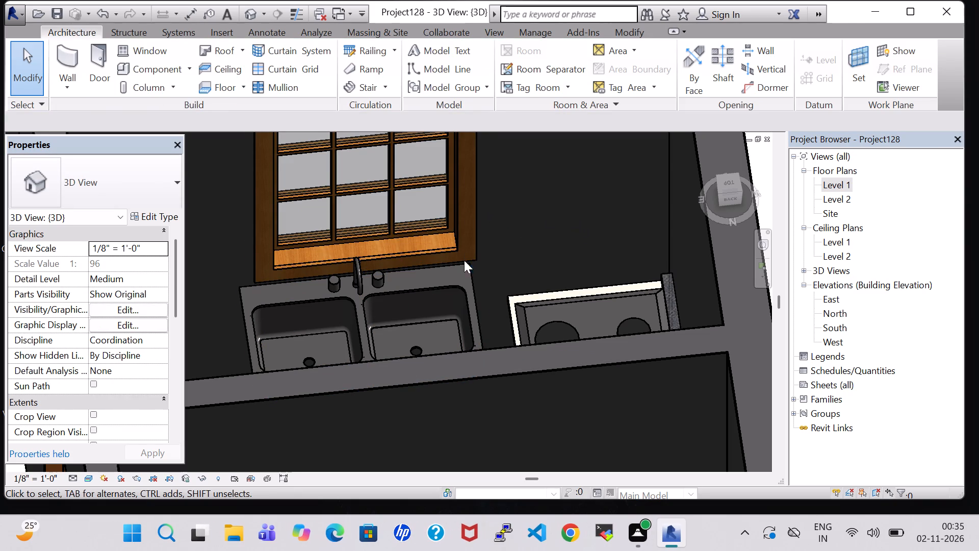
{"action": "left_click", "coordinate": [464, 269]}
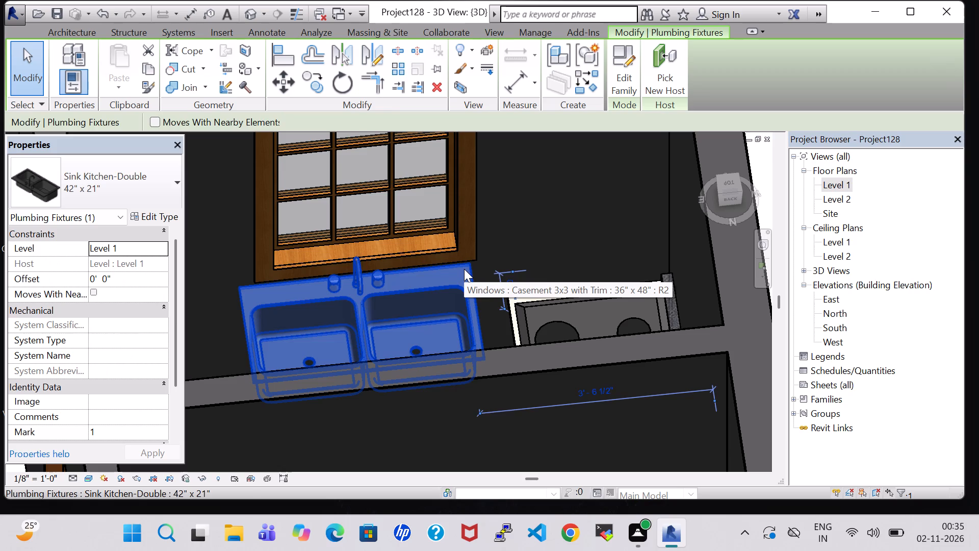
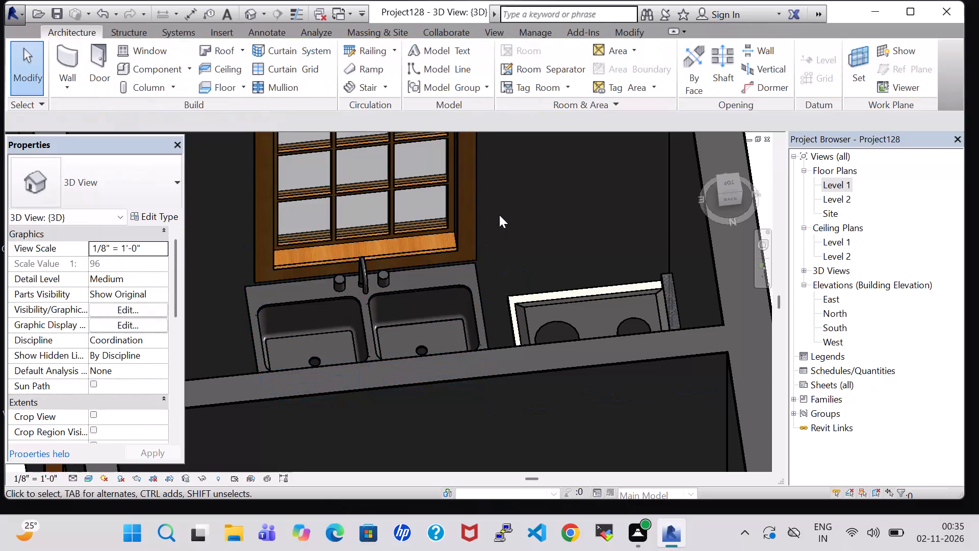
In the Level 1 floor plan, load the Refrigerator component from the US Imperial library's Domestic appliances folder.
{"action": "middle_click_drag", "start_coordinate": [483, 260], "coordinate": [492, 303], "text": "shift"}
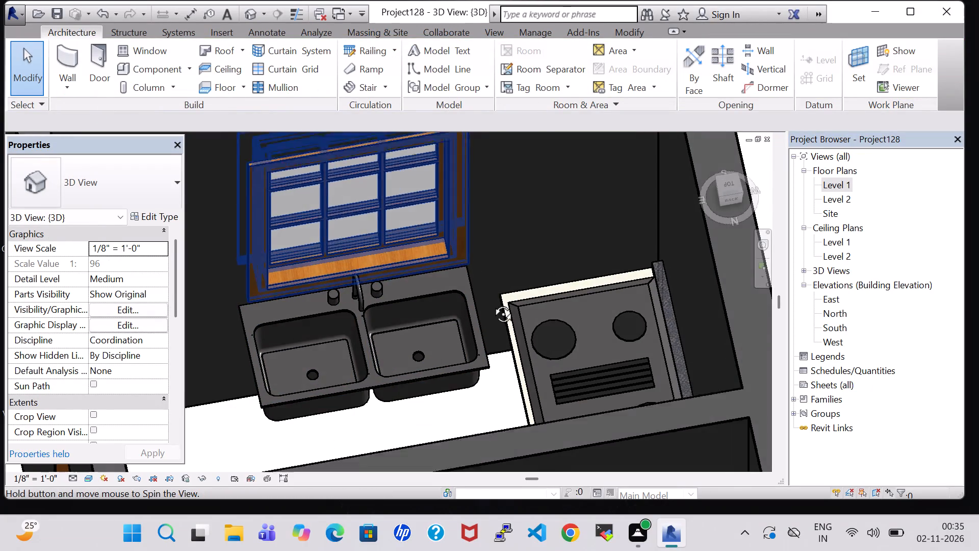
{"action": "middle_click_drag", "start_coordinate": [492, 303], "coordinate": [492, 350], "text": "shift"}
{"action": "double_click", "coordinate": [839, 185]}
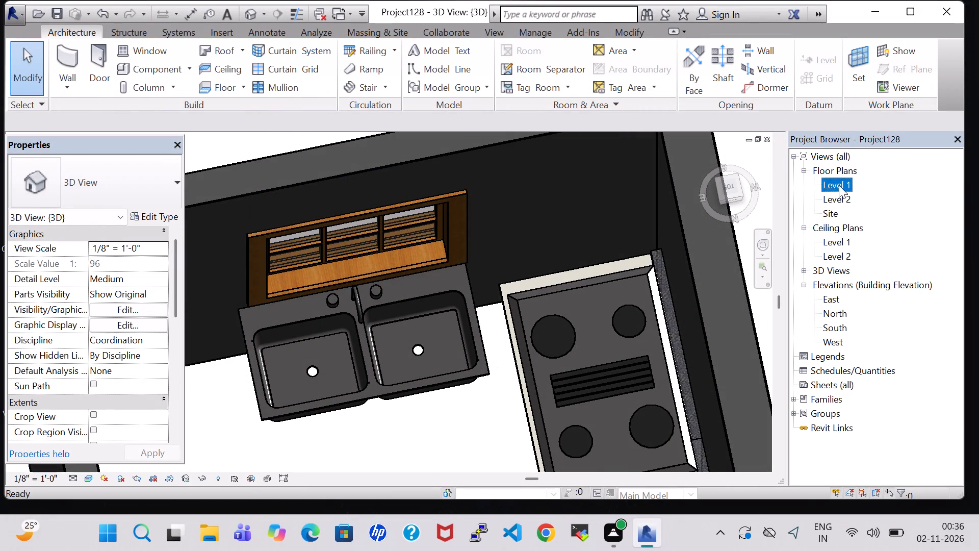
{"action": "scroll", "coordinate": [622, 350], "scroll_direction": "down", "scroll_amount": 3}
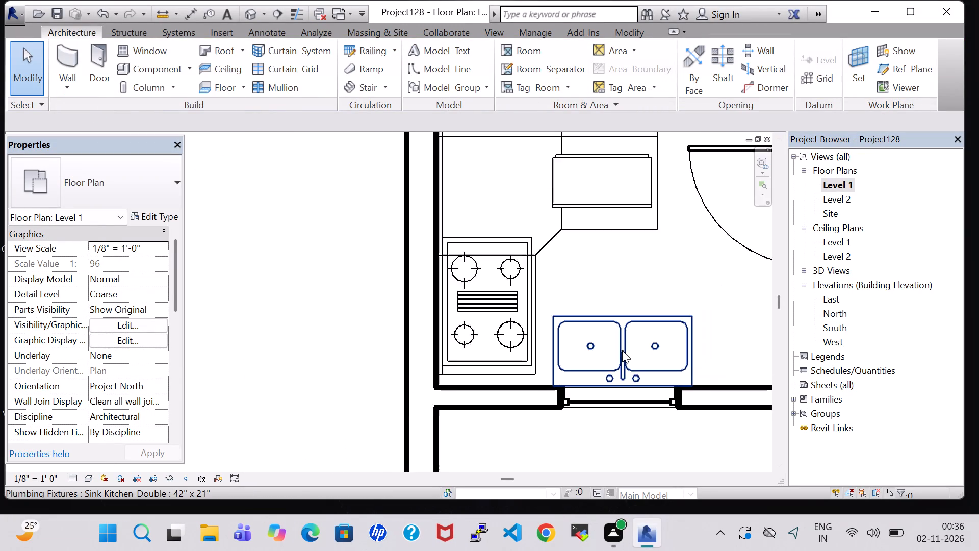
{"action": "scroll", "coordinate": [636, 391], "scroll_direction": "down", "scroll_amount": 3}
{"action": "middle_click_drag", "start_coordinate": [636, 391], "coordinate": [587, 393]}
{"action": "left_click", "coordinate": [154, 67]}
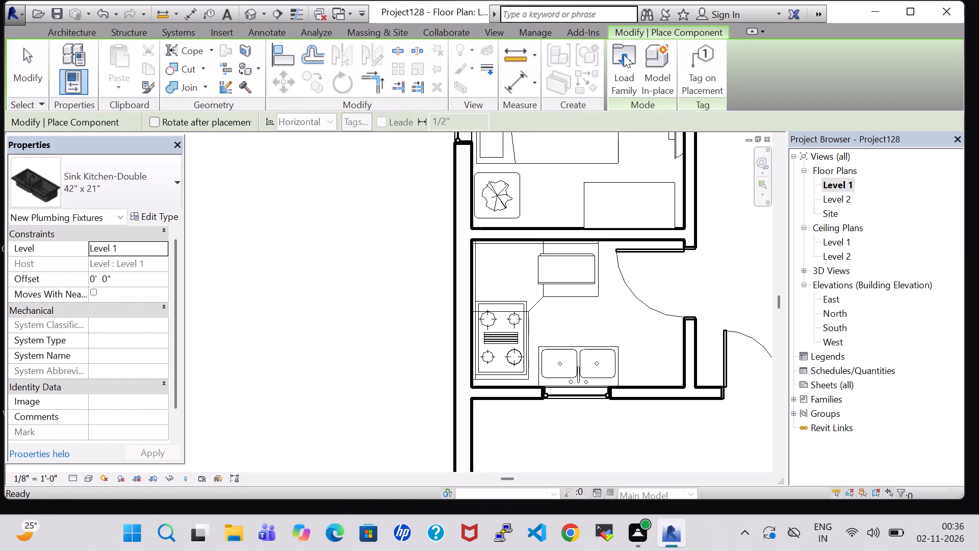
{"action": "left_click", "coordinate": [624, 55]}
{"action": "left_click", "coordinate": [449, 246]}
{"action": "key", "text": "s"}
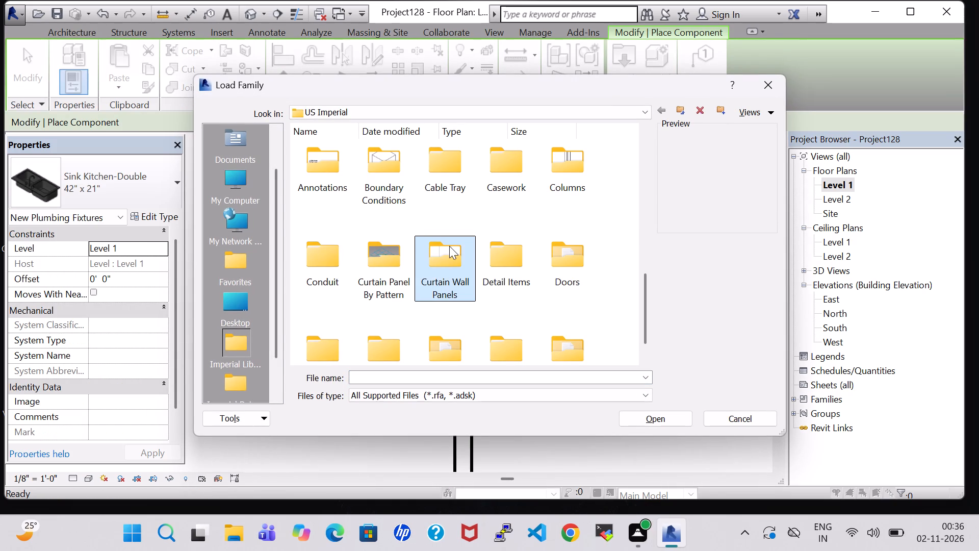
{"action": "double_click", "coordinate": [390, 196]}
{"action": "double_click", "coordinate": [390, 182]}
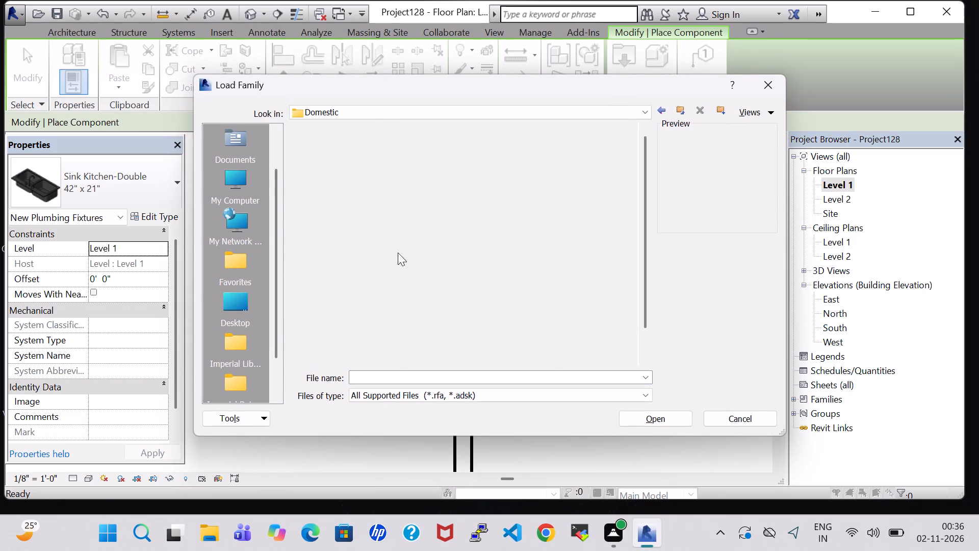
{"action": "scroll", "coordinate": [409, 291], "scroll_direction": "down", "scroll_amount": 2}
{"action": "left_click", "coordinate": [368, 317]}
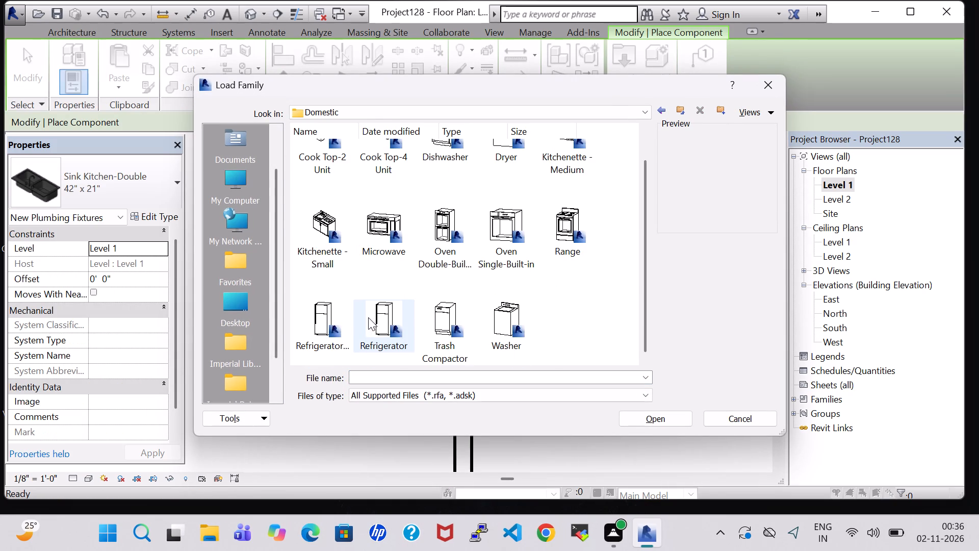
{"action": "left_click", "coordinate": [651, 417]}
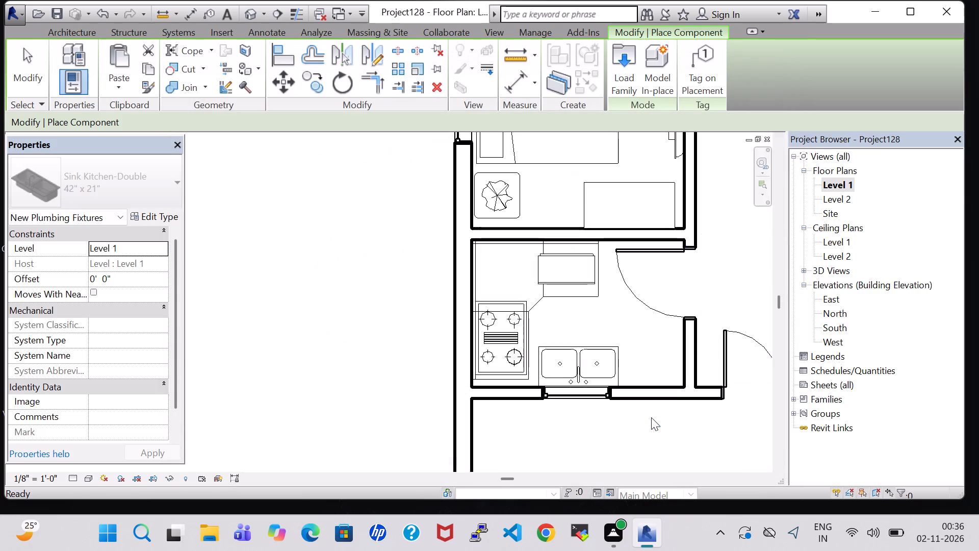
Place the 30" x 32" RH refrigerator in the kitchen's southeast corner beside the double sink, about 5" from the east wall.
{"action": "scroll", "coordinate": [655, 359], "scroll_direction": "up", "scroll_amount": 7}
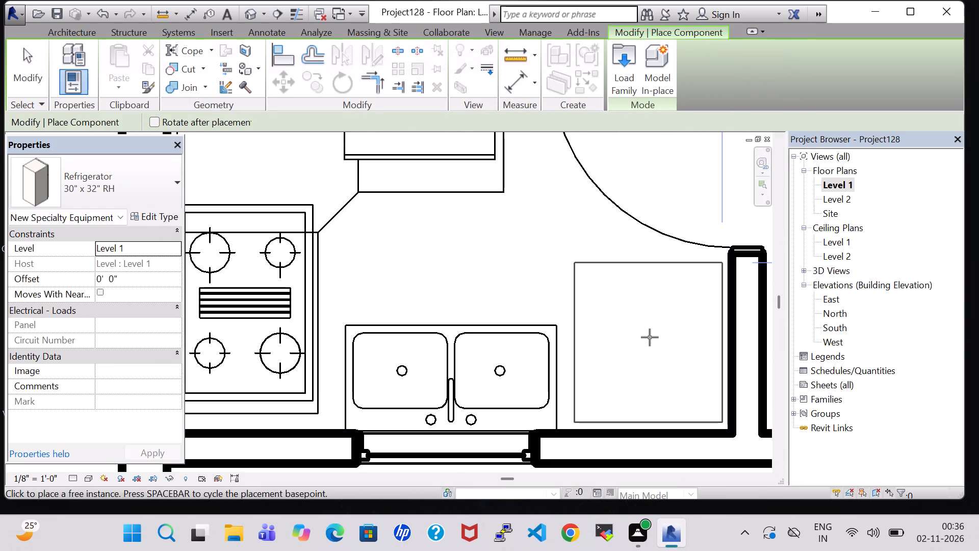
{"action": "left_click", "coordinate": [650, 335]}
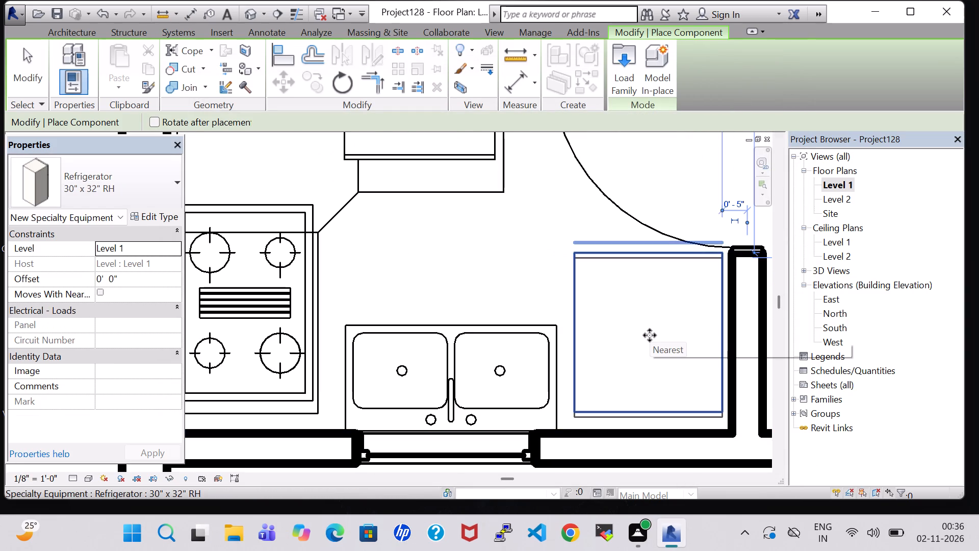
{"action": "key", "text": "Escape"}
{"action": "key", "text": "Escape"}
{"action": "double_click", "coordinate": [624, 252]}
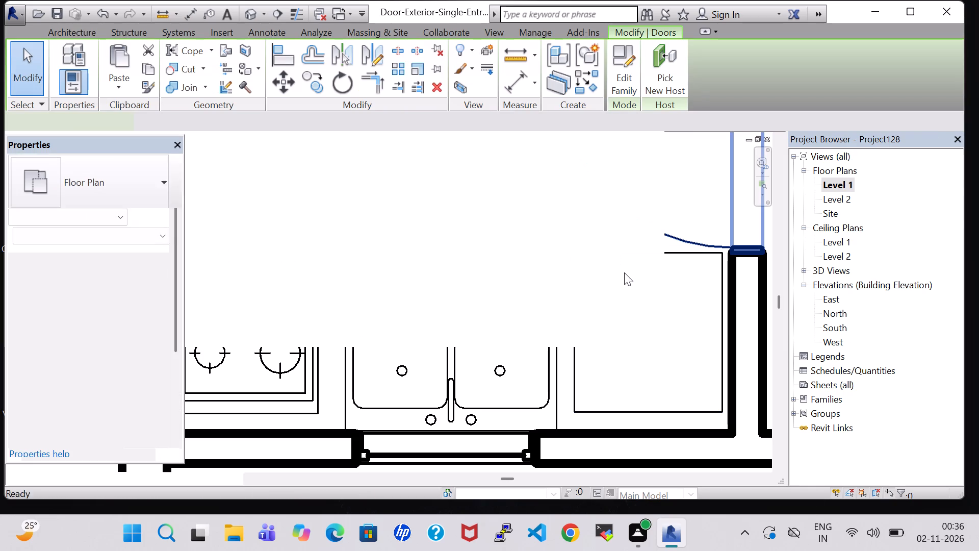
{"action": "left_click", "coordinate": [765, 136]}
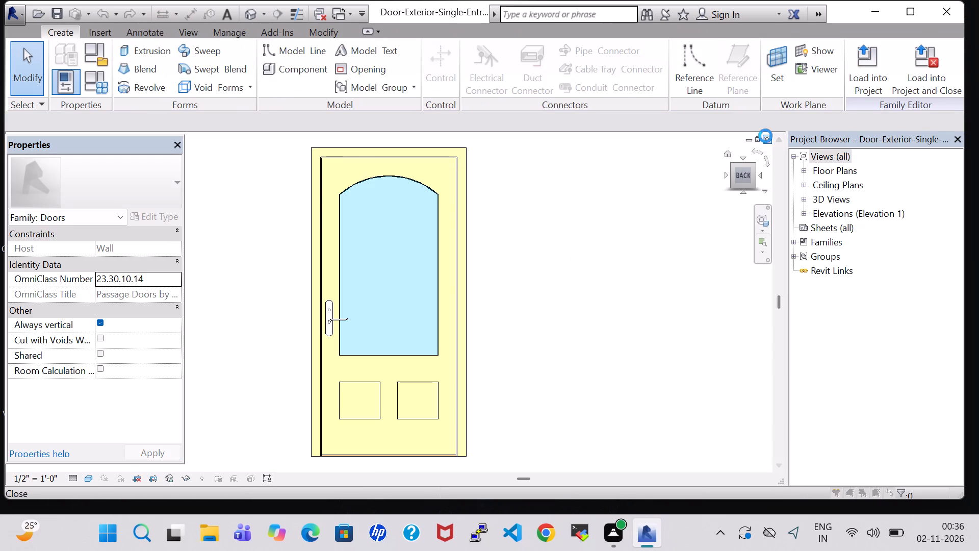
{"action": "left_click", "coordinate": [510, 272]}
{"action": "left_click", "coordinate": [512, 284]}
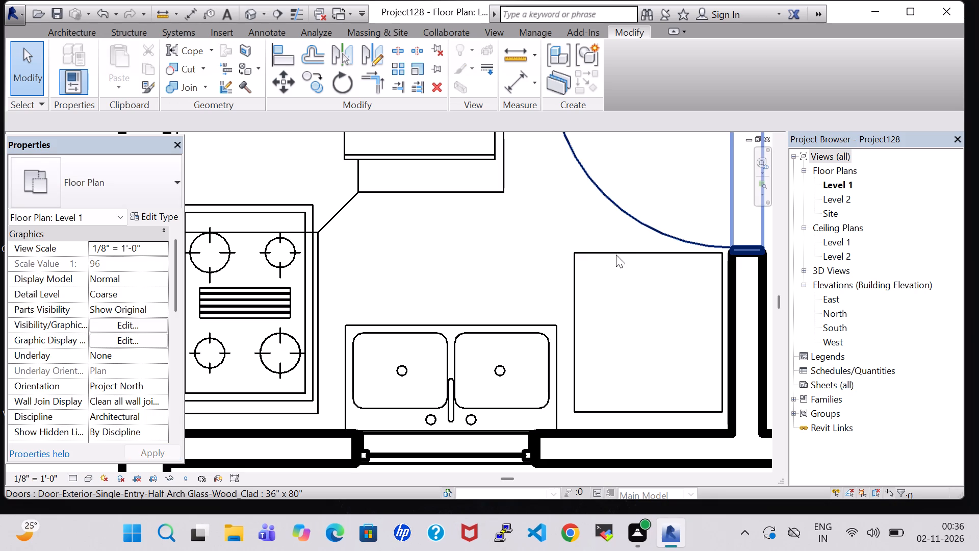
Rotate the refrigerator 180° so its back faces the kitchen's south wall, and nudge it two increments toward that wall.
{"action": "left_click", "coordinate": [536, 263]}
{"action": "left_click", "coordinate": [572, 281]}
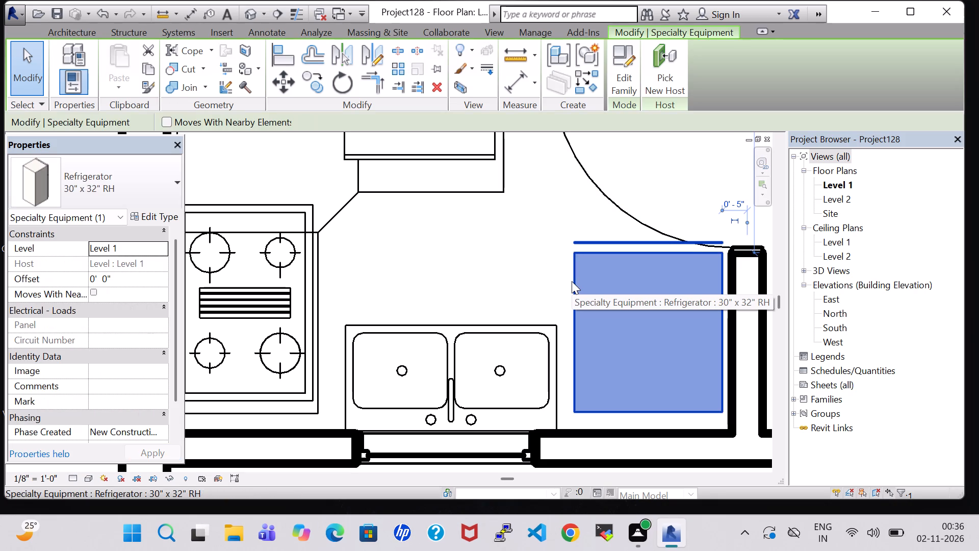
{"action": "key", "text": "space"}
{"action": "key", "text": "space"}
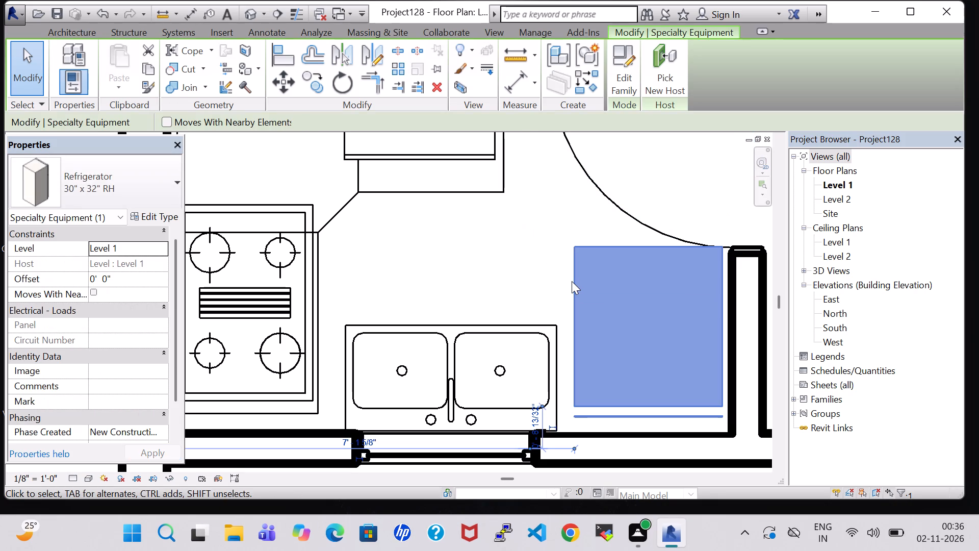
{"action": "key", "text": "Down"}
{"action": "key", "text": "Down"}
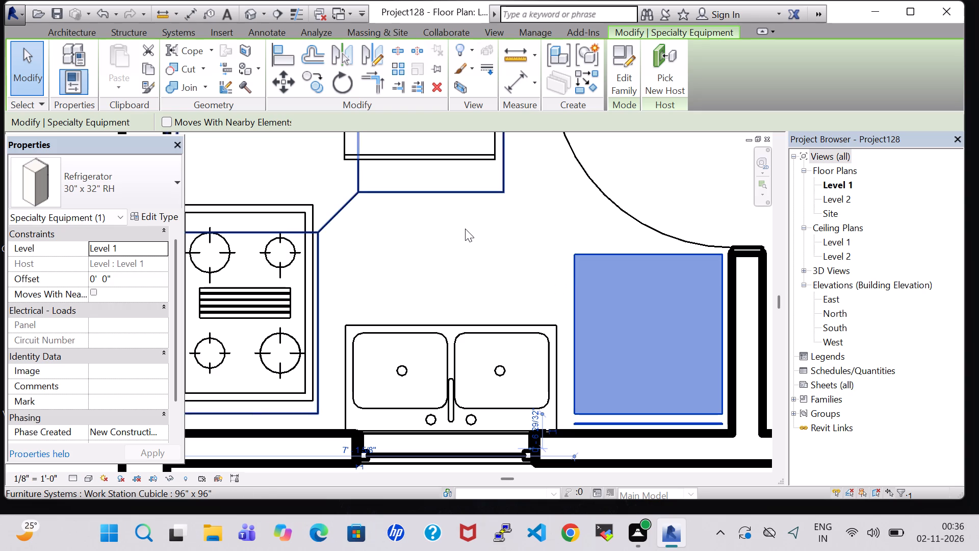
{"action": "left_click", "coordinate": [465, 229]}
{"action": "left_click", "coordinate": [530, 245]}
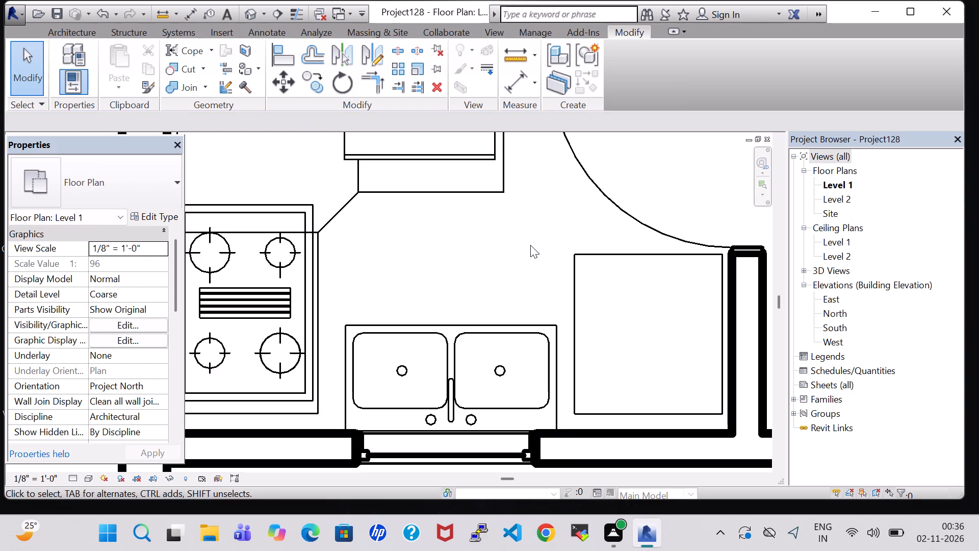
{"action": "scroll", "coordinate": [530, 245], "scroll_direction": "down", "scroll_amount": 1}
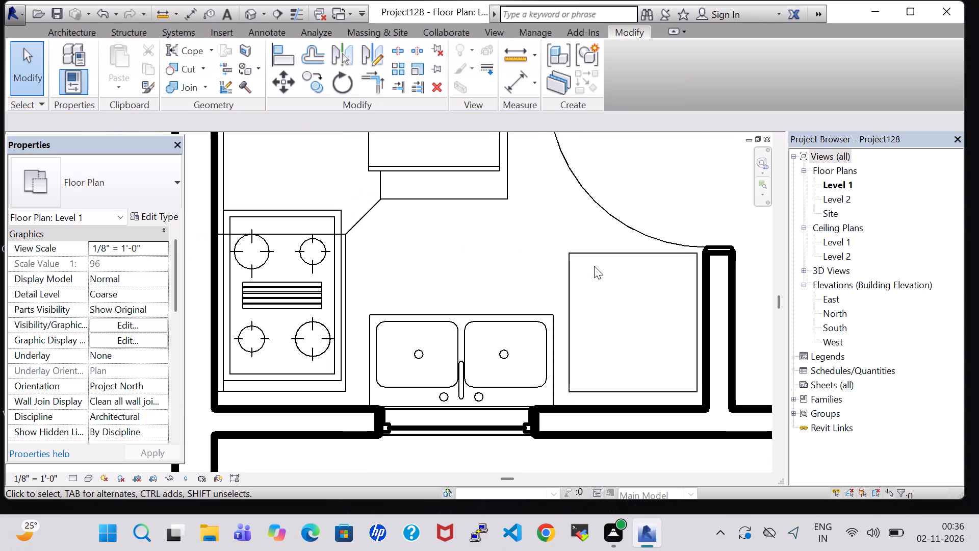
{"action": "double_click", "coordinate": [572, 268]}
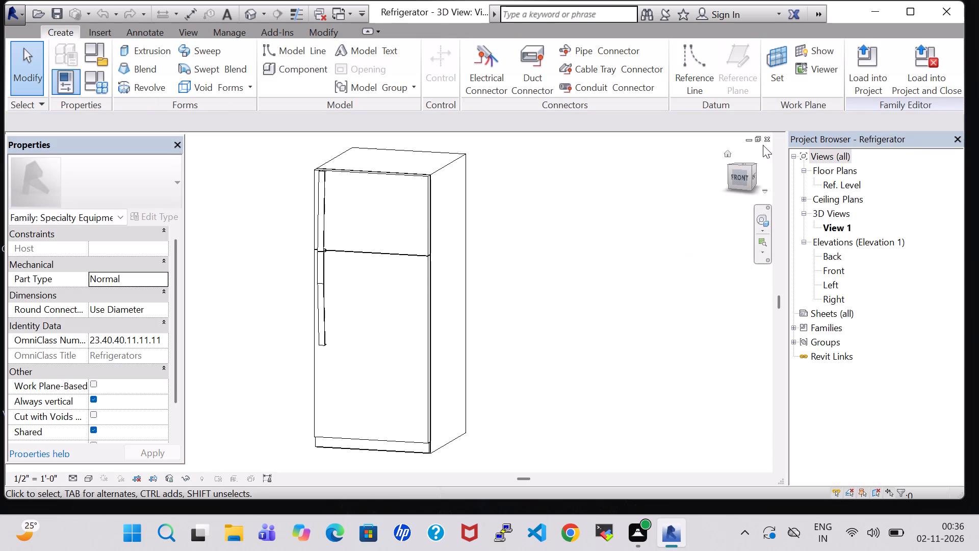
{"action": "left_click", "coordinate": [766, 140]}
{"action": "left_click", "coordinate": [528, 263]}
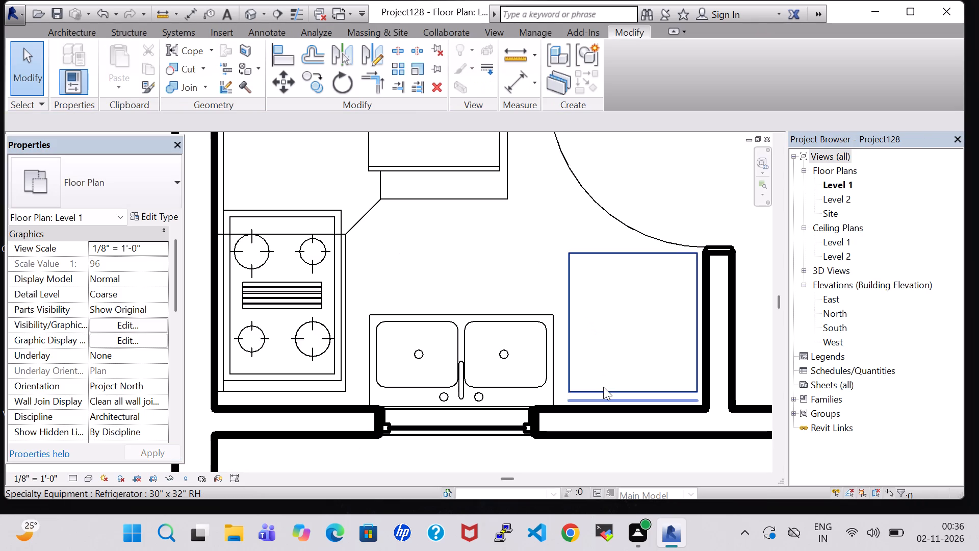
Nudge the refrigerator one more increment toward the kitchen's south wall.
{"action": "left_click", "coordinate": [603, 387]}
{"action": "key", "text": "Down"}
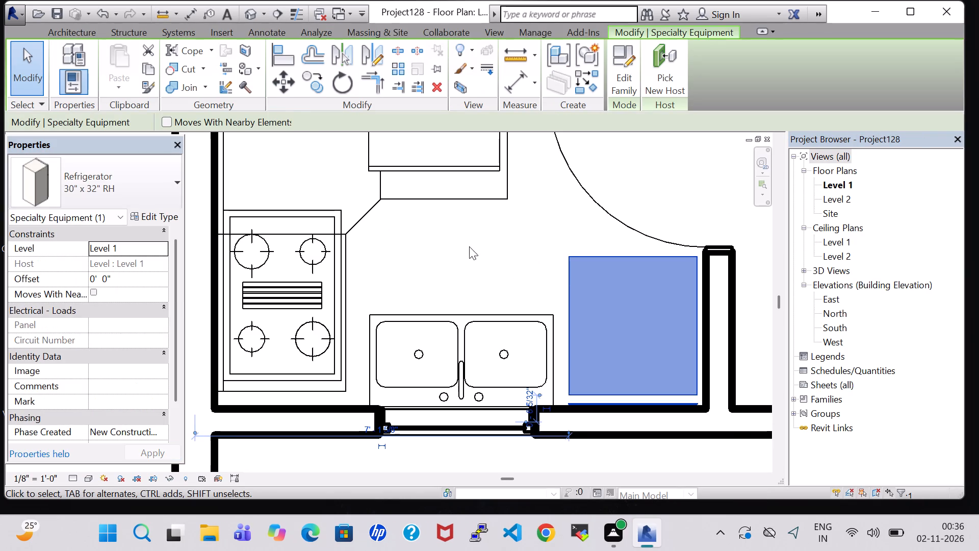
{"action": "left_click", "coordinate": [455, 244]}
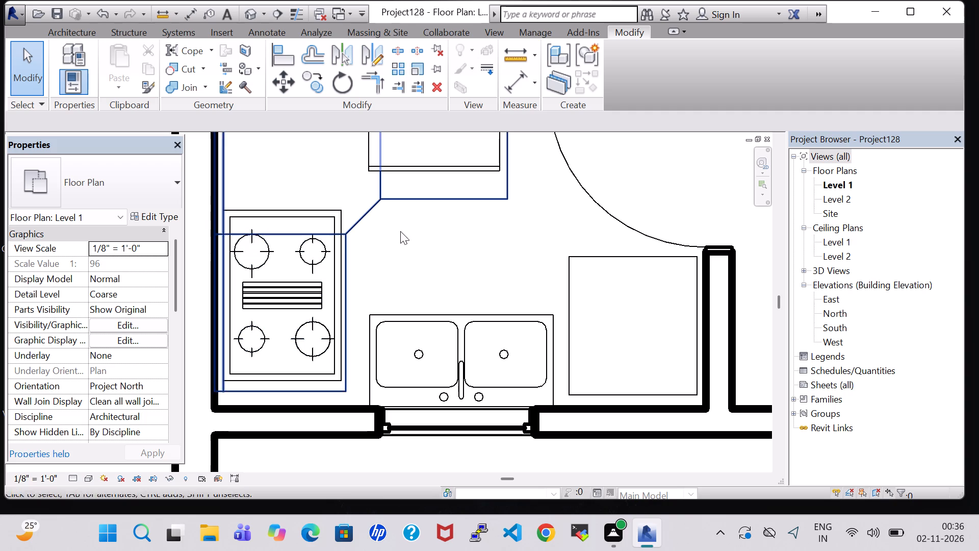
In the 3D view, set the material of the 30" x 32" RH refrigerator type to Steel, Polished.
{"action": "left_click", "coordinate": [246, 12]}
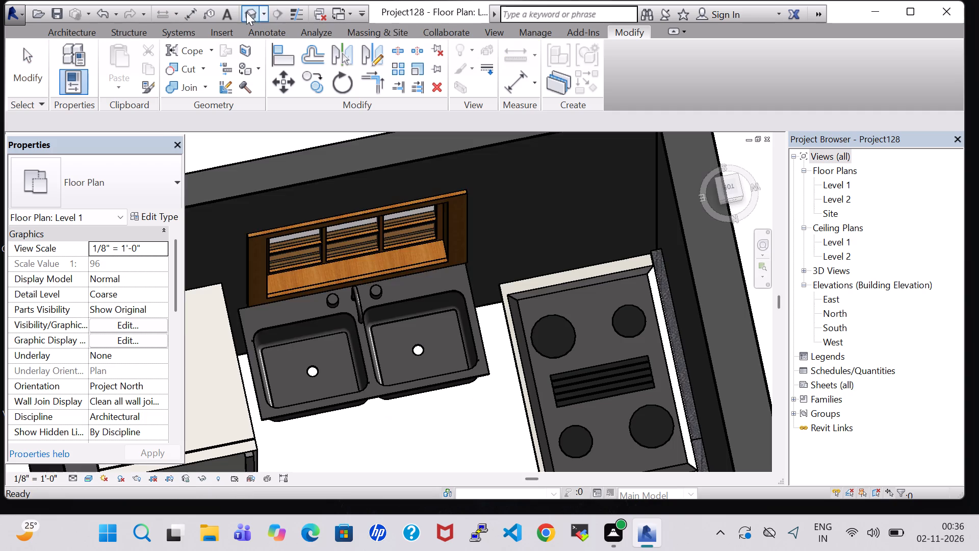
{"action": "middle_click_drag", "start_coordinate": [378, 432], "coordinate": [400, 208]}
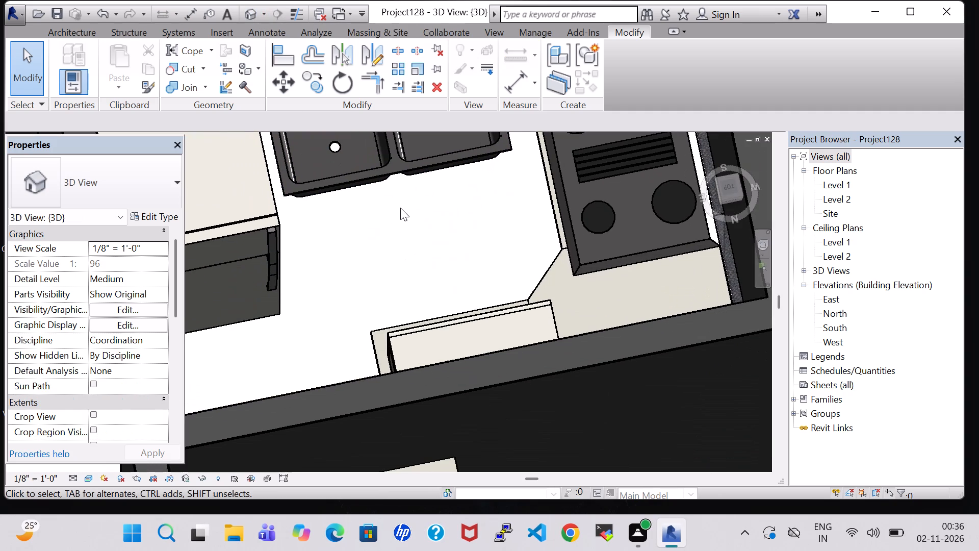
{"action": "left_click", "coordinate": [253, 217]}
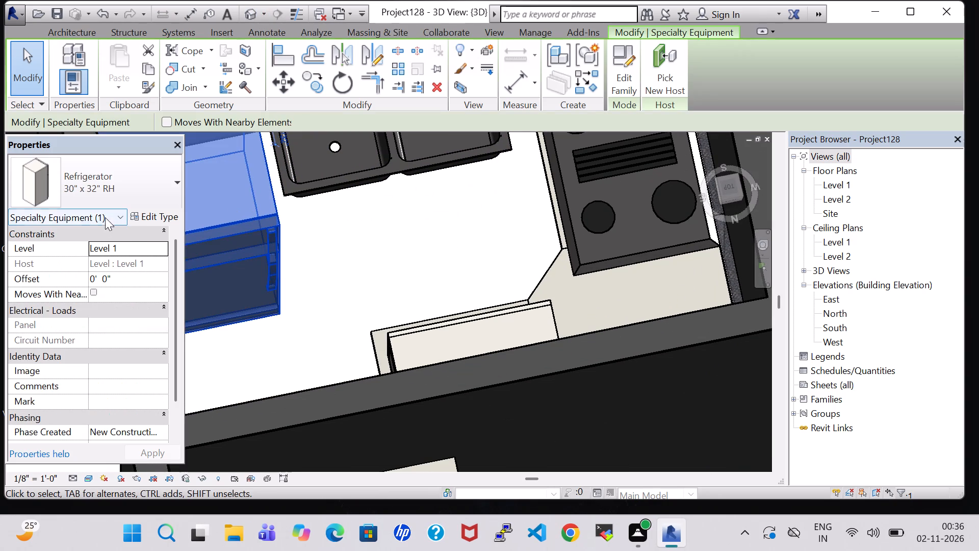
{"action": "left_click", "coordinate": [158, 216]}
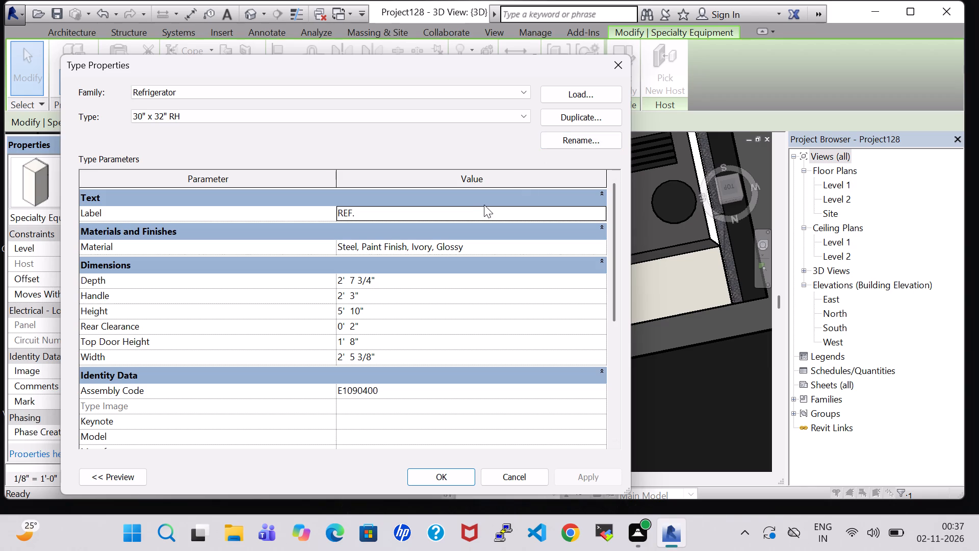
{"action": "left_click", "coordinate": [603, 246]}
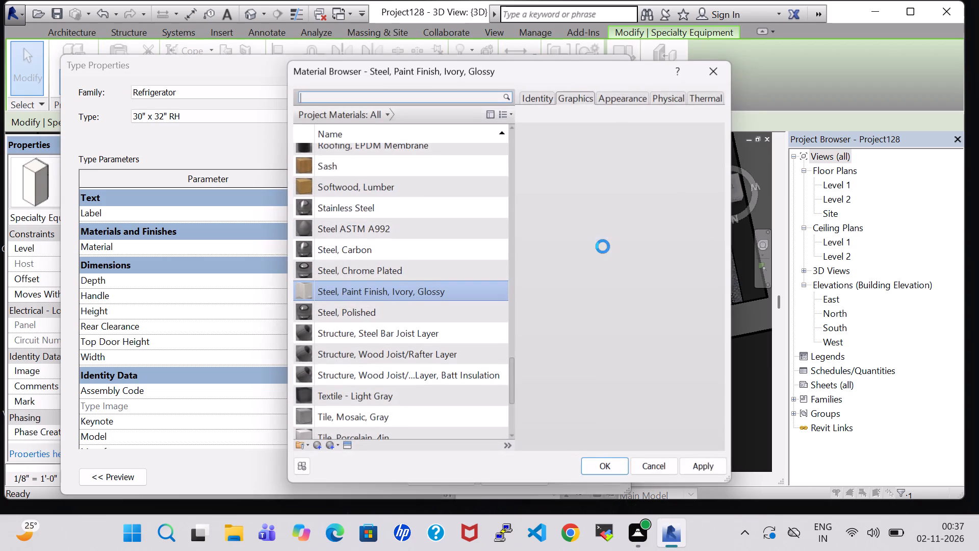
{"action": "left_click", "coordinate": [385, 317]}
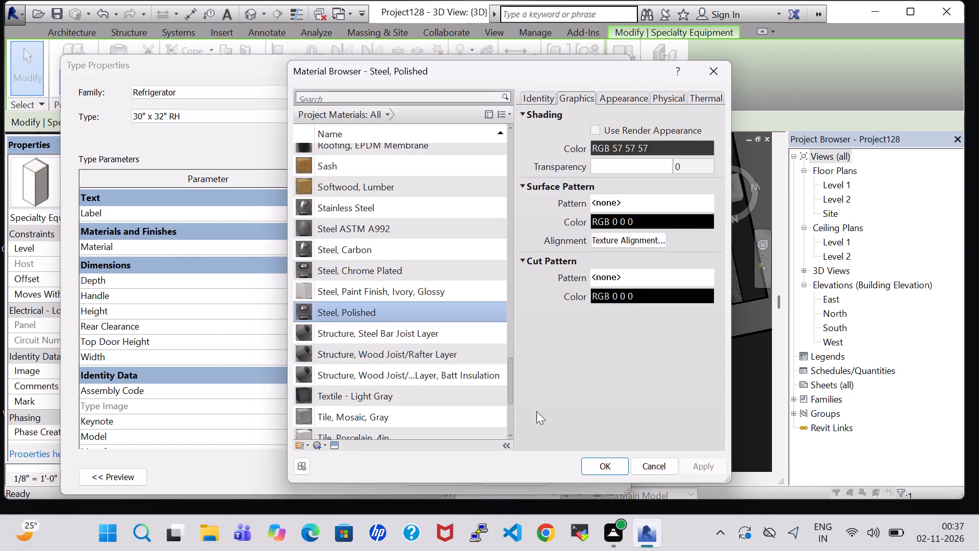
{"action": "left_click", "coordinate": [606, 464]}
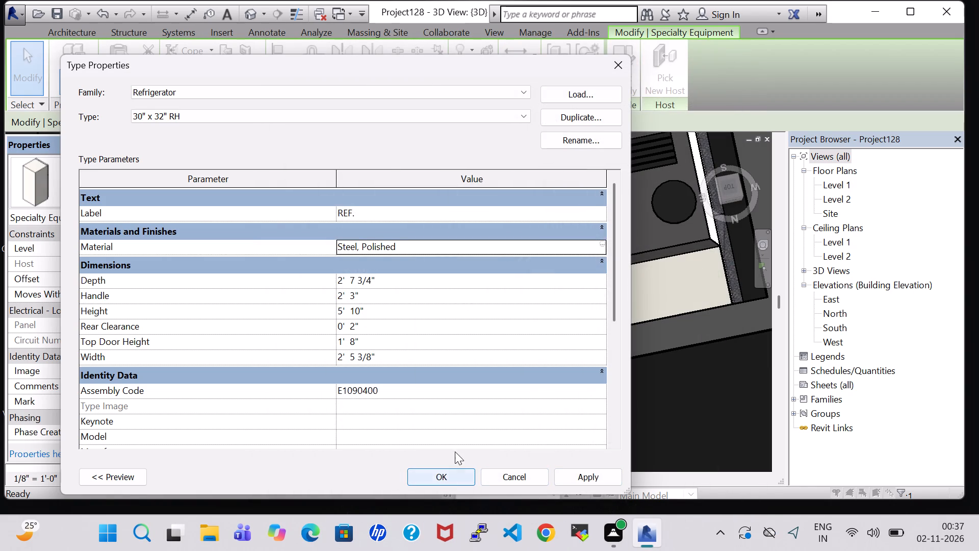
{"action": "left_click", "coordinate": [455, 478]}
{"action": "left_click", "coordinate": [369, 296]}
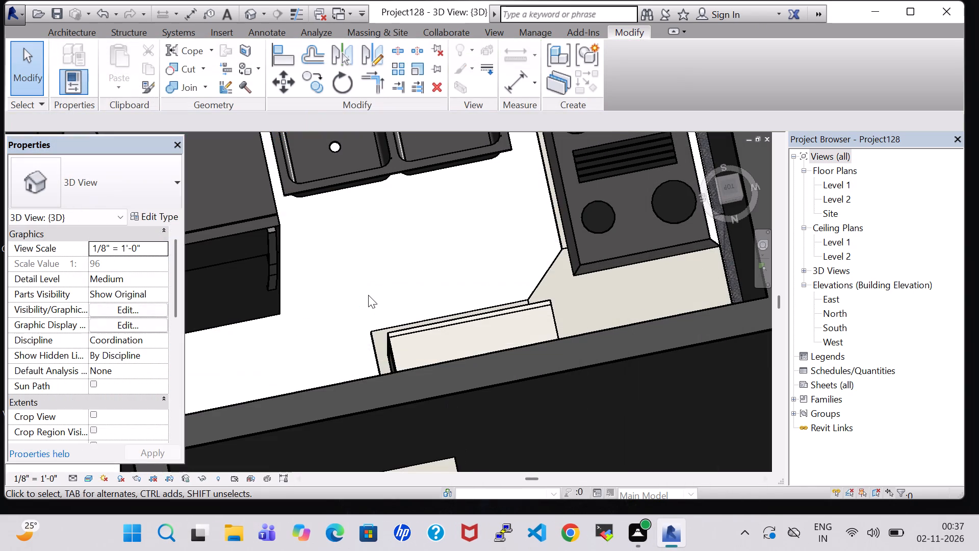
Set the material of the 30" x 32" RH refrigerator type to Steel, Chrome Plated.
{"action": "middle_click_drag", "start_coordinate": [321, 309], "coordinate": [291, 249], "text": "shift"}
{"action": "middle_click_drag", "start_coordinate": [293, 157], "coordinate": [475, 481]}
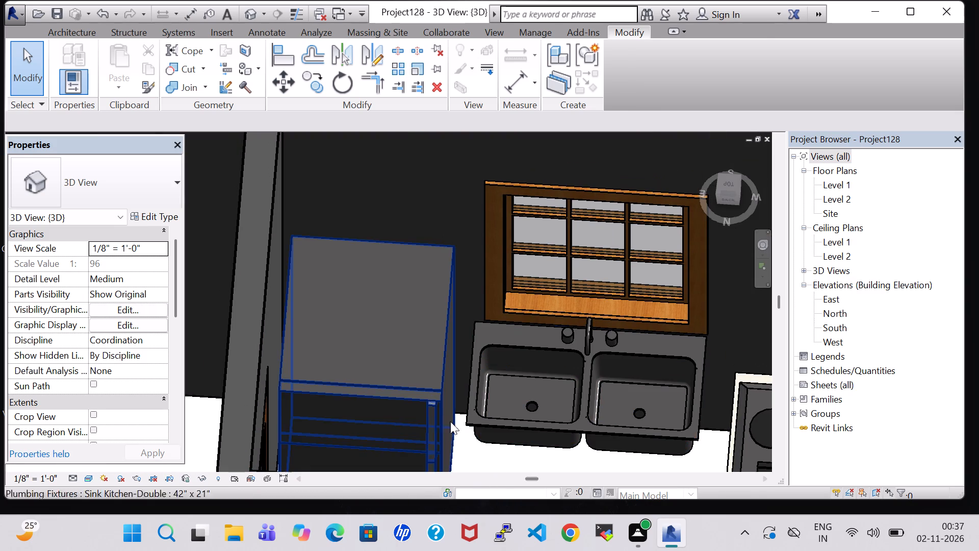
{"action": "left_click", "coordinate": [419, 404]}
{"action": "left_click", "coordinate": [150, 215]}
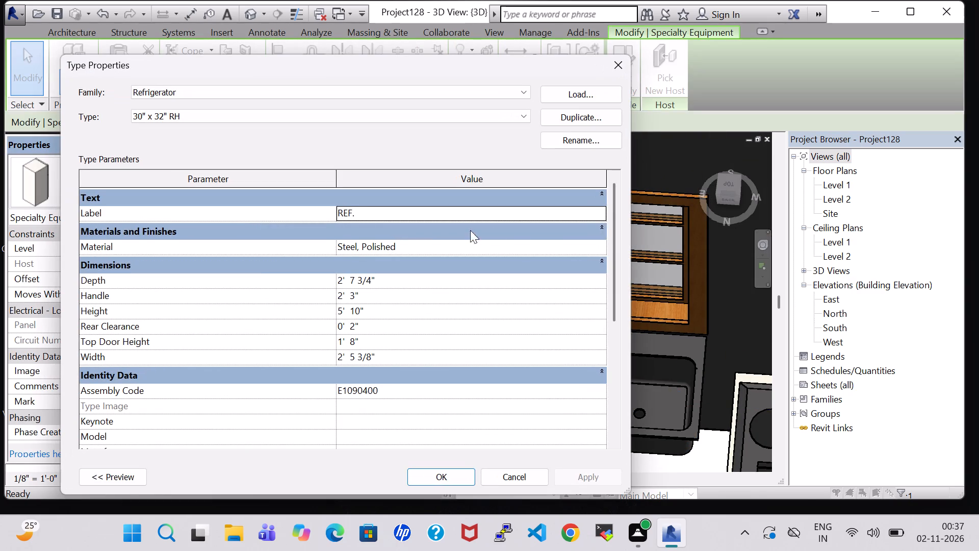
{"action": "left_click", "coordinate": [600, 243]}
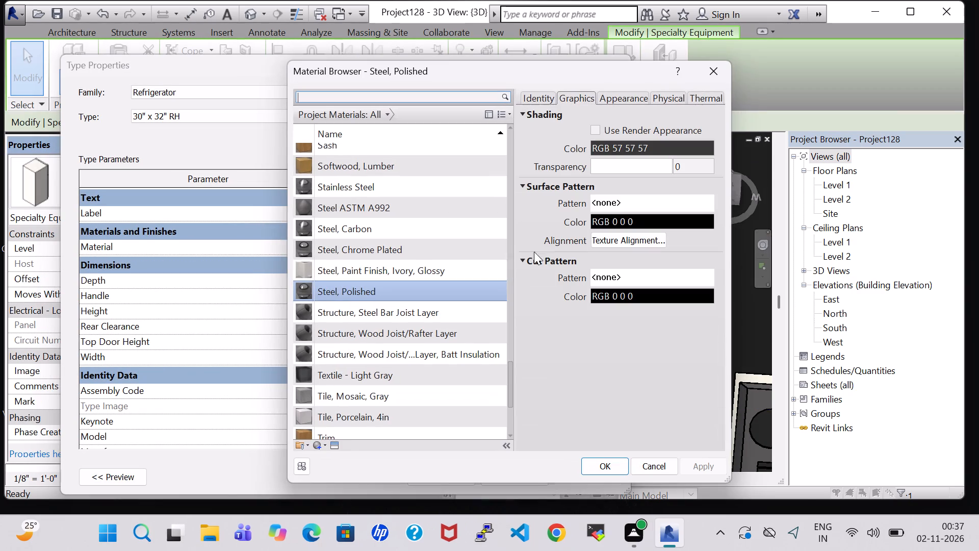
{"action": "left_click", "coordinate": [383, 246]}
{"action": "left_click", "coordinate": [597, 466]}
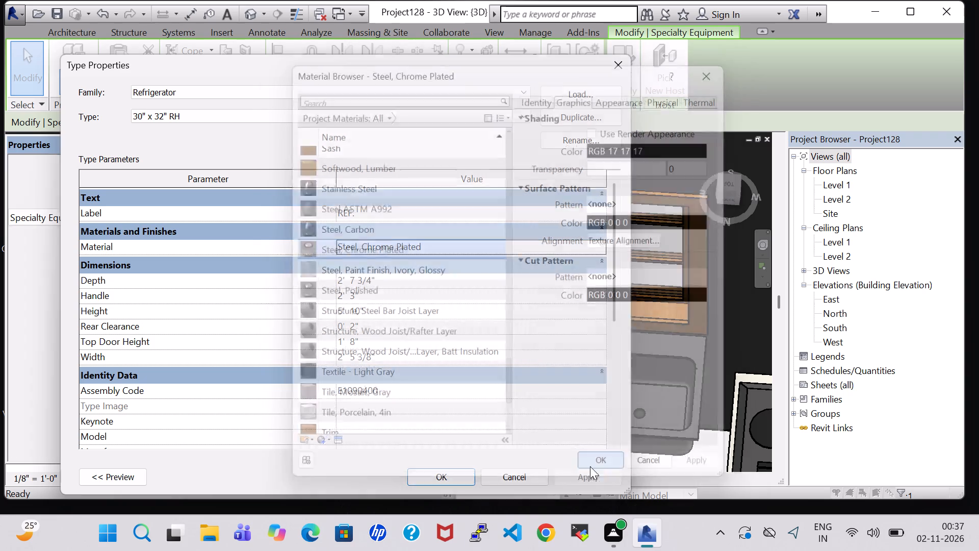
{"action": "left_click", "coordinate": [457, 471]}
{"action": "left_click", "coordinate": [498, 459]}
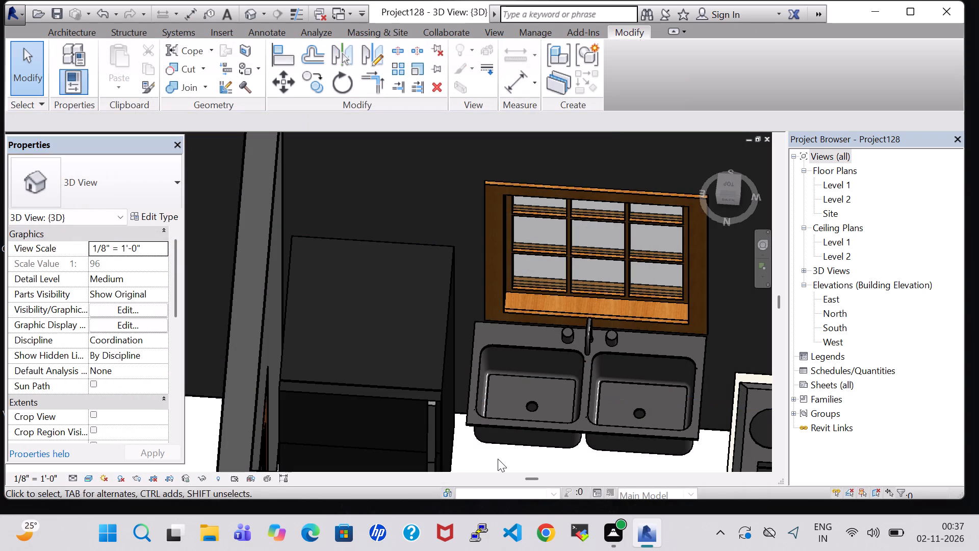
Examine the kitchen's refrigerator, sink and stove and the surrounding rooms in the 3D view from several angles.
{"action": "middle_click_drag", "start_coordinate": [496, 455], "coordinate": [494, 450], "text": "shift"}
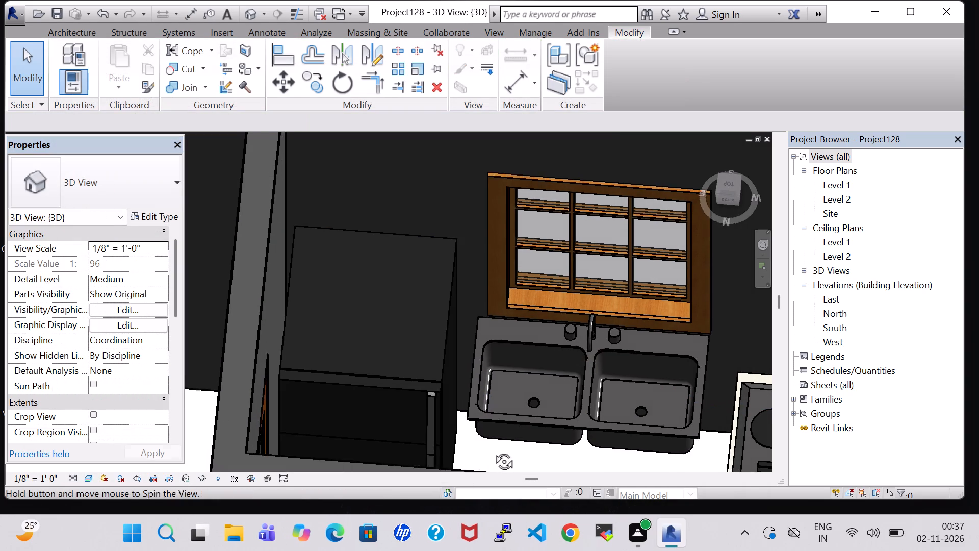
{"action": "middle_click_drag", "start_coordinate": [492, 442], "coordinate": [491, 406], "text": "shift"}
{"action": "middle_click", "coordinate": [491, 403], "text": "shift"}
{"action": "middle_click", "coordinate": [491, 400], "text": "shift"}
{"action": "middle_click_drag", "start_coordinate": [491, 400], "coordinate": [498, 466], "text": "shift"}
{"action": "scroll", "coordinate": [405, 344], "scroll_direction": "up", "scroll_amount": 7}
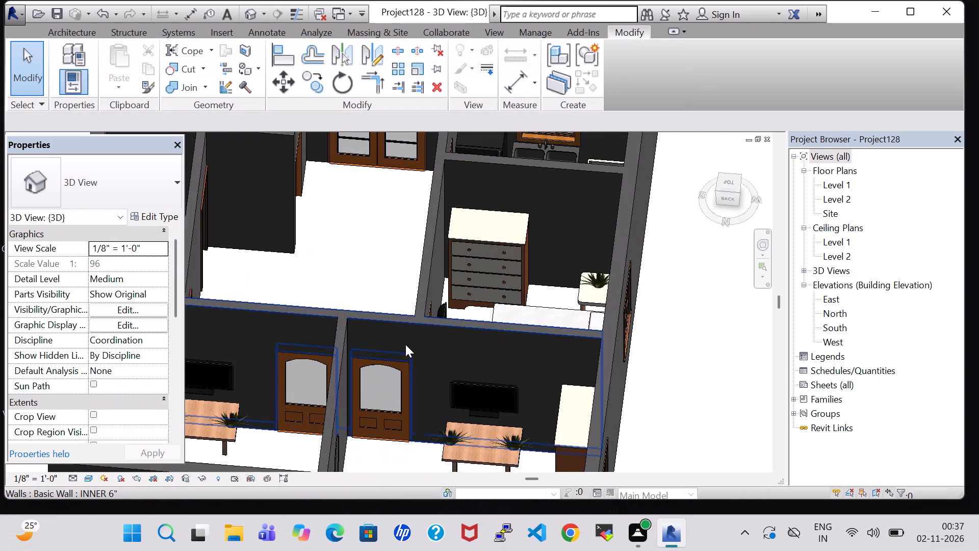
{"action": "scroll", "coordinate": [411, 333], "scroll_direction": "up", "scroll_amount": 1}
{"action": "middle_click_drag", "start_coordinate": [411, 332], "coordinate": [420, 387], "text": "shift"}
{"action": "scroll", "coordinate": [366, 323], "scroll_direction": "down", "scroll_amount": 4}
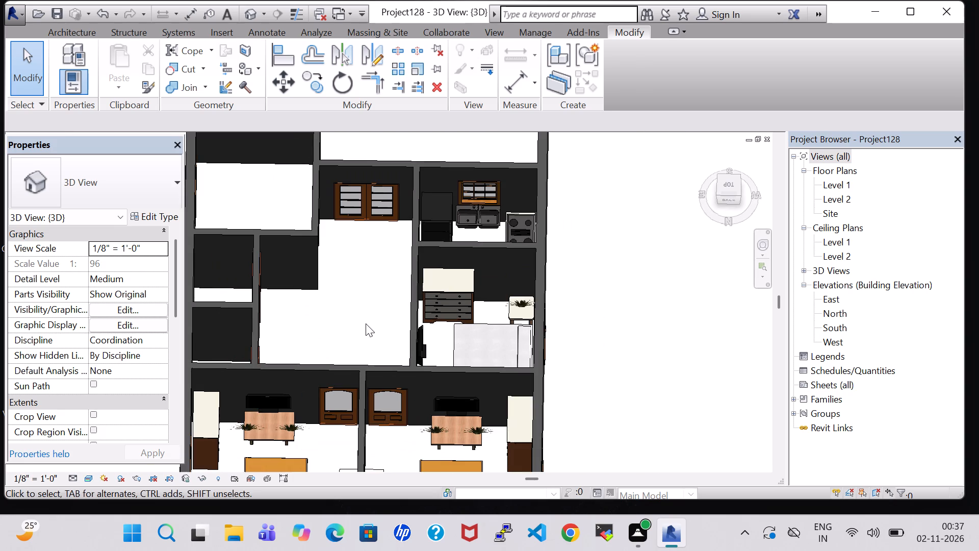
{"action": "scroll", "coordinate": [448, 223], "scroll_direction": "up", "scroll_amount": 7}
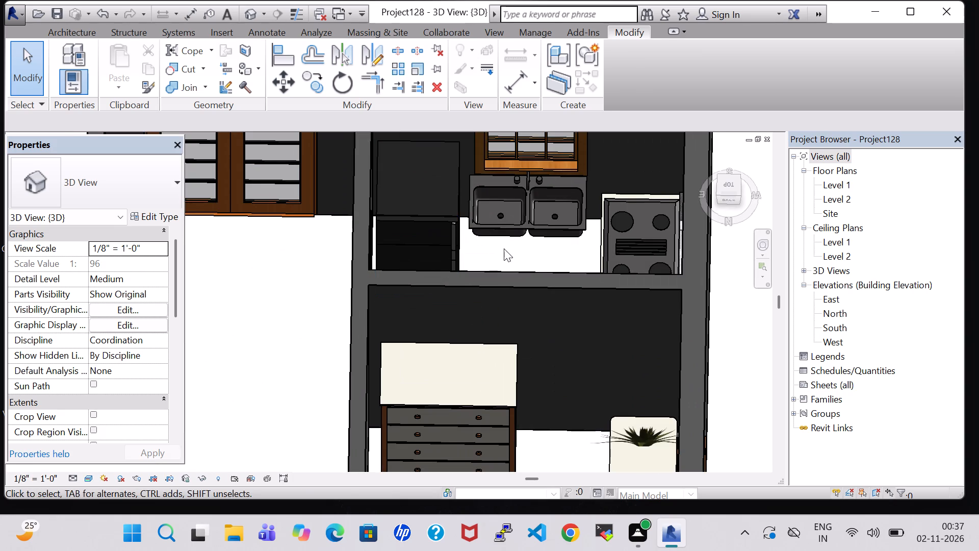
{"action": "middle_click_drag", "start_coordinate": [504, 248], "coordinate": [505, 313]}
{"action": "middle_click_drag", "start_coordinate": [399, 299], "coordinate": [510, 321], "text": "shift"}
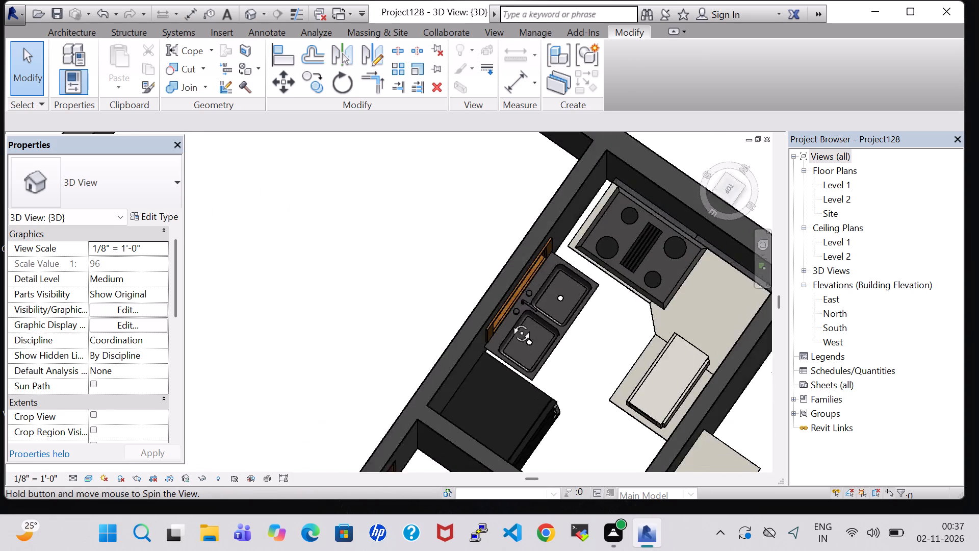
{"action": "middle_click_drag", "start_coordinate": [510, 321], "coordinate": [513, 321], "text": "shift"}
{"action": "middle_click", "coordinate": [513, 321], "text": "shift"}
{"action": "middle_click", "coordinate": [619, 378]}
{"action": "middle_click_drag", "start_coordinate": [588, 378], "coordinate": [600, 291], "text": "shift"}
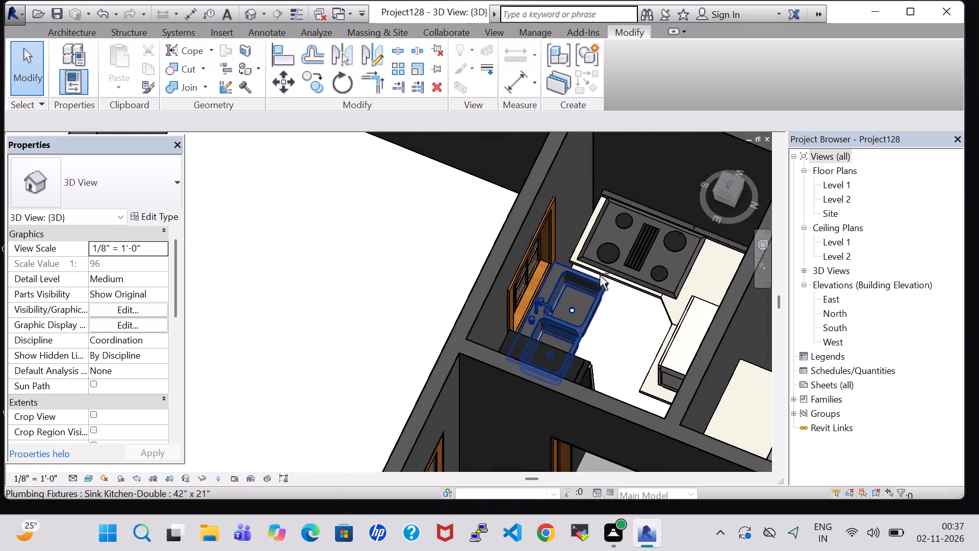
{"action": "middle_click_drag", "start_coordinate": [622, 313], "coordinate": [555, 322], "text": "shift"}
{"action": "middle_click", "coordinate": [553, 314], "text": "shift"}
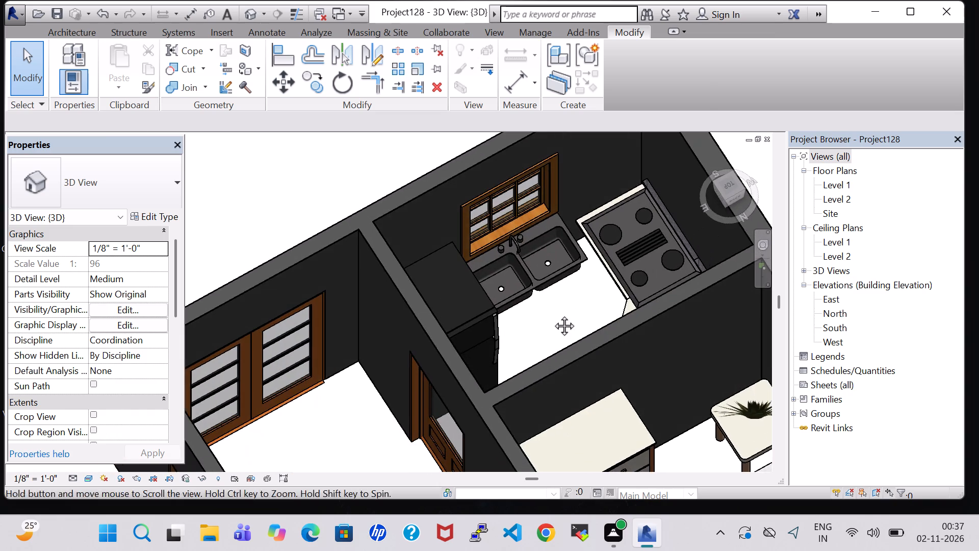
{"action": "scroll", "coordinate": [553, 314], "scroll_direction": "up", "scroll_amount": 1, "text": "shift"}
{"action": "middle_click_drag", "start_coordinate": [553, 314], "coordinate": [543, 256], "text": "shift"}
{"action": "scroll", "coordinate": [413, 262], "scroll_direction": "up", "scroll_amount": 13}
{"action": "middle_click_drag", "start_coordinate": [420, 256], "coordinate": [421, 240]}
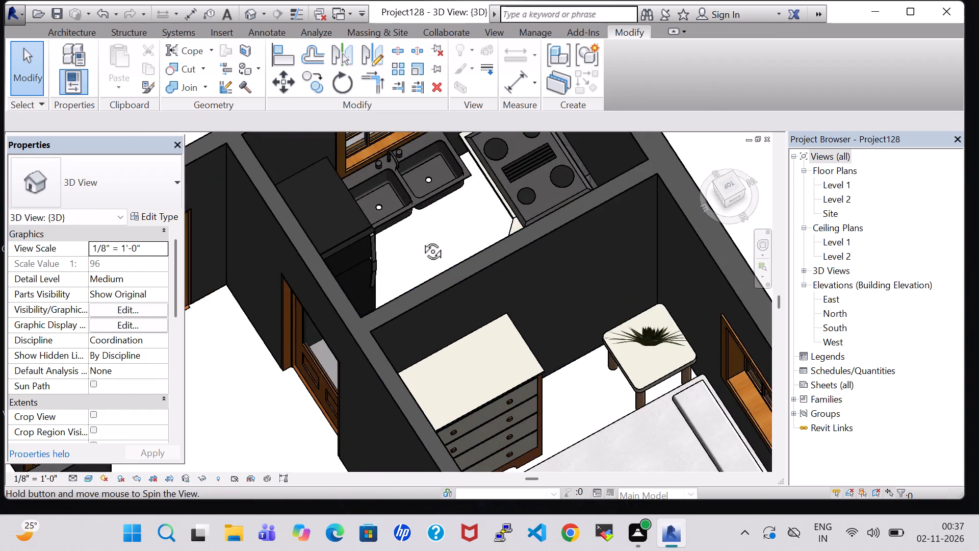
{"action": "middle_click_drag", "start_coordinate": [421, 240], "coordinate": [418, 170]}
{"action": "middle_click_drag", "start_coordinate": [353, 290], "coordinate": [393, 242]}
{"action": "middle_click_drag", "start_coordinate": [396, 236], "coordinate": [399, 189], "text": "shift"}
{"action": "middle_click_drag", "start_coordinate": [402, 189], "coordinate": [419, 188], "text": "shift"}
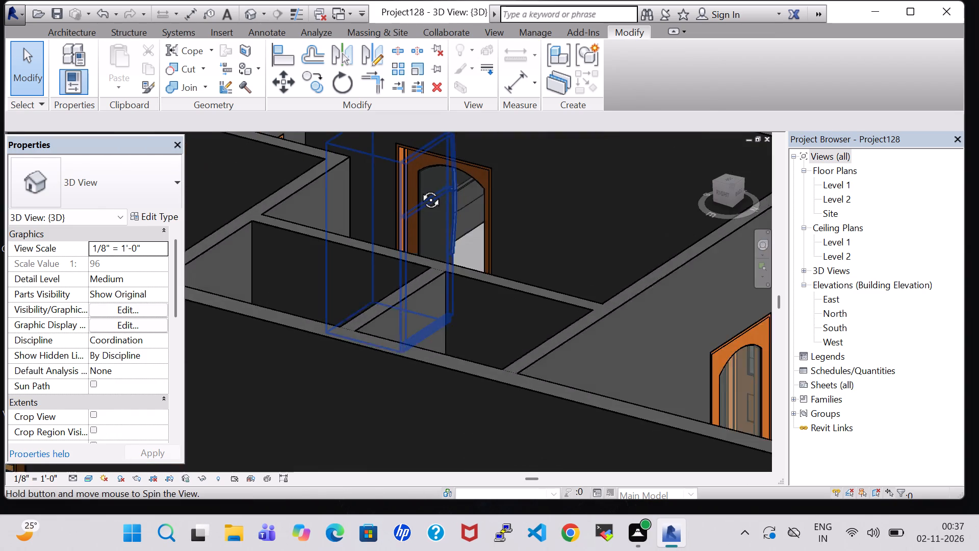
{"action": "middle_click_drag", "start_coordinate": [419, 188], "coordinate": [517, 192], "text": "shift"}
Place a tagged room inside the kitchen walls on the Level 1 floor plan.
{"action": "double_click", "coordinate": [835, 185]}
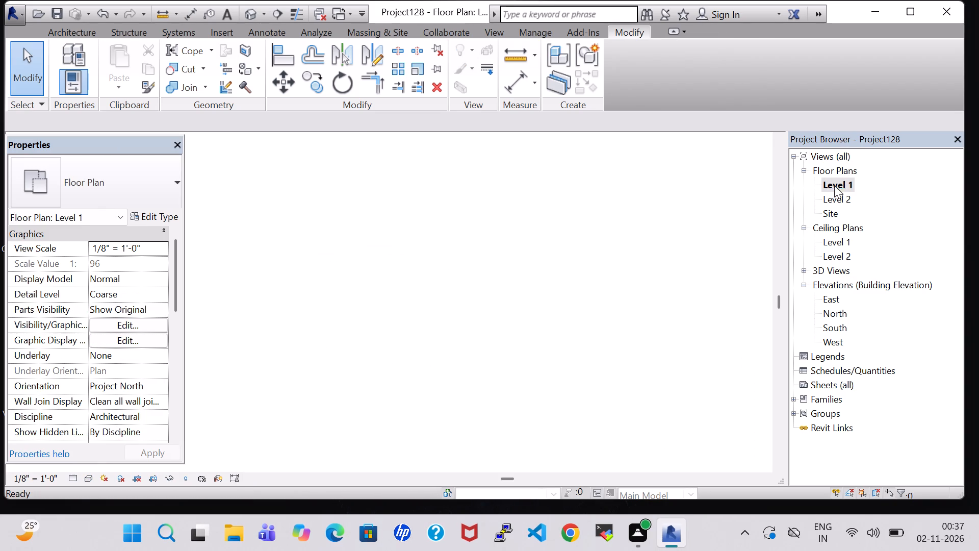
{"action": "scroll", "coordinate": [578, 320], "scroll_direction": "down", "scroll_amount": 5}
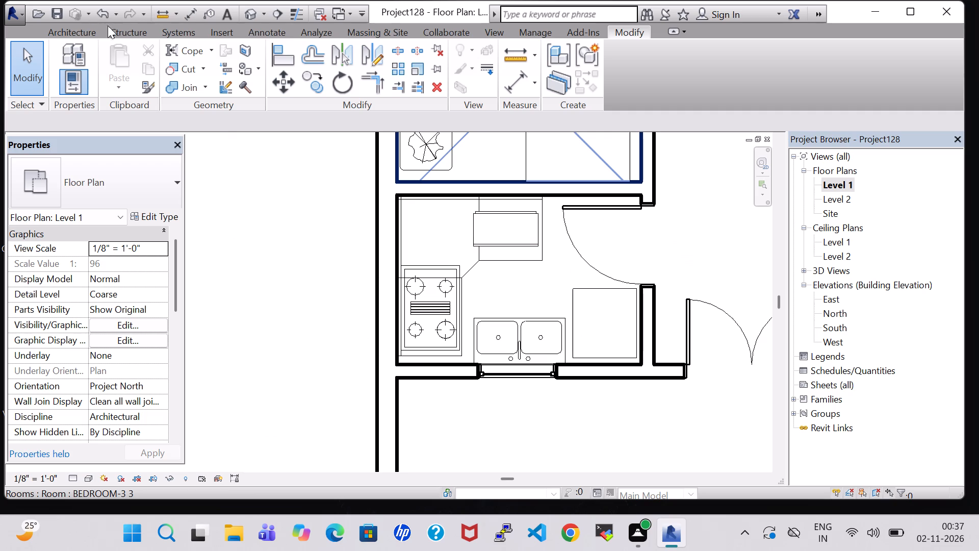
{"action": "left_click", "coordinate": [75, 26]}
{"action": "left_click", "coordinate": [76, 30]}
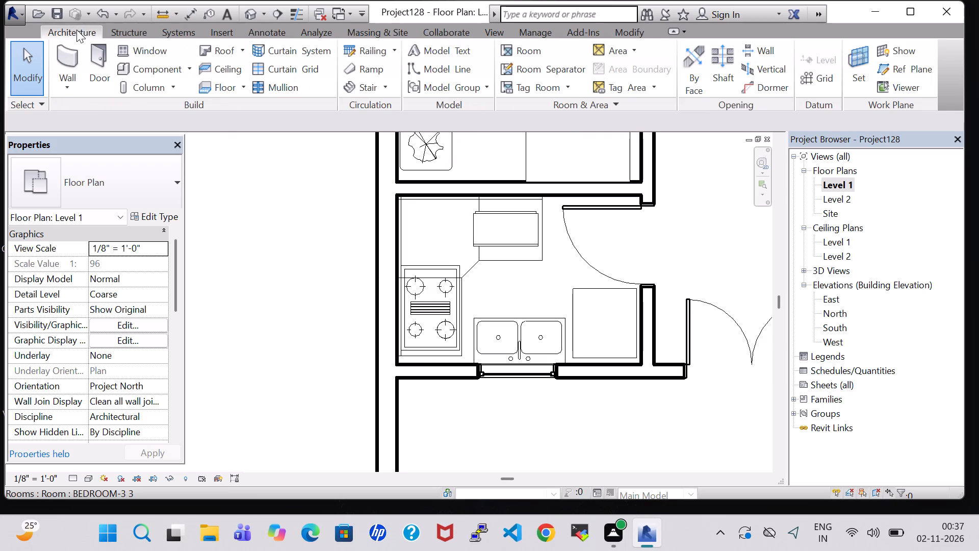
{"action": "left_click", "coordinate": [526, 53]}
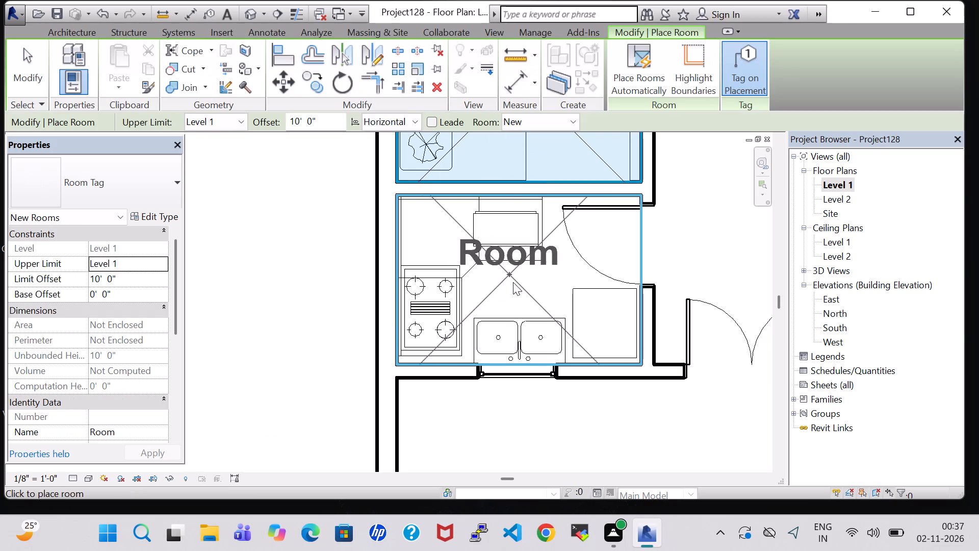
{"action": "left_click", "coordinate": [517, 292]}
{"action": "key", "text": "Escape"}
{"action": "key", "text": "Escape"}
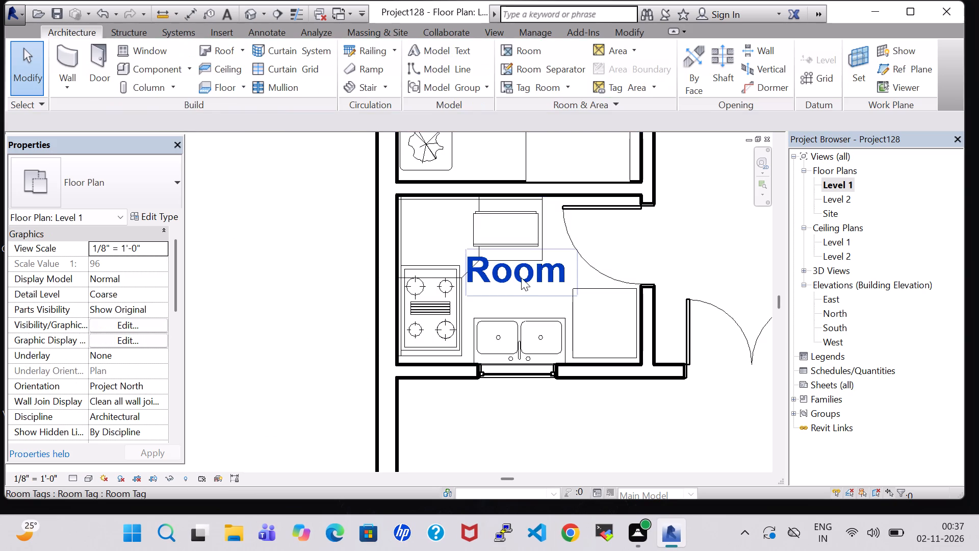
Rename the new room's tag as KITCHEN.
{"action": "left_click", "coordinate": [521, 277]}
{"action": "left_click", "coordinate": [521, 277]}
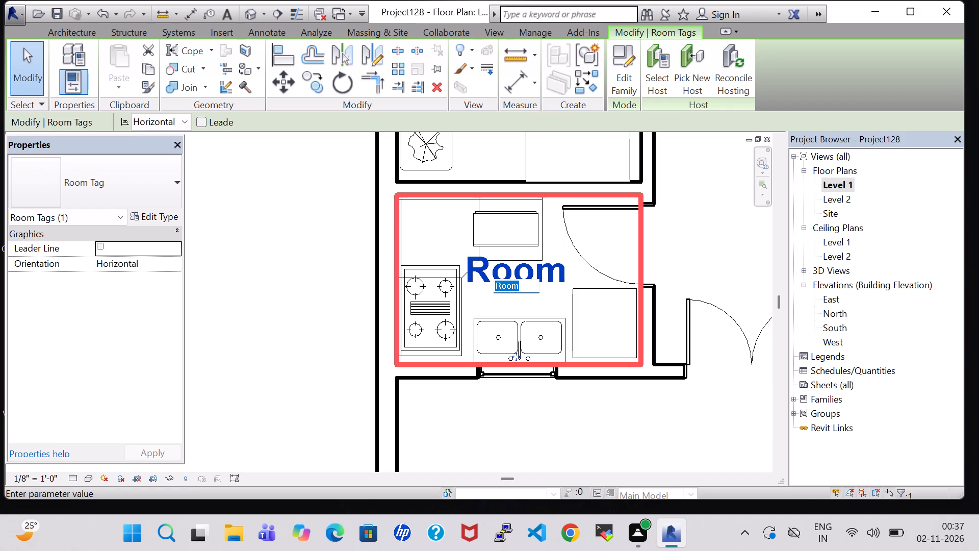
{"action": "key", "text": "BackSpace"}
{"action": "type", "text": "KITCHEN"}
{"action": "key", "text": "Return"}
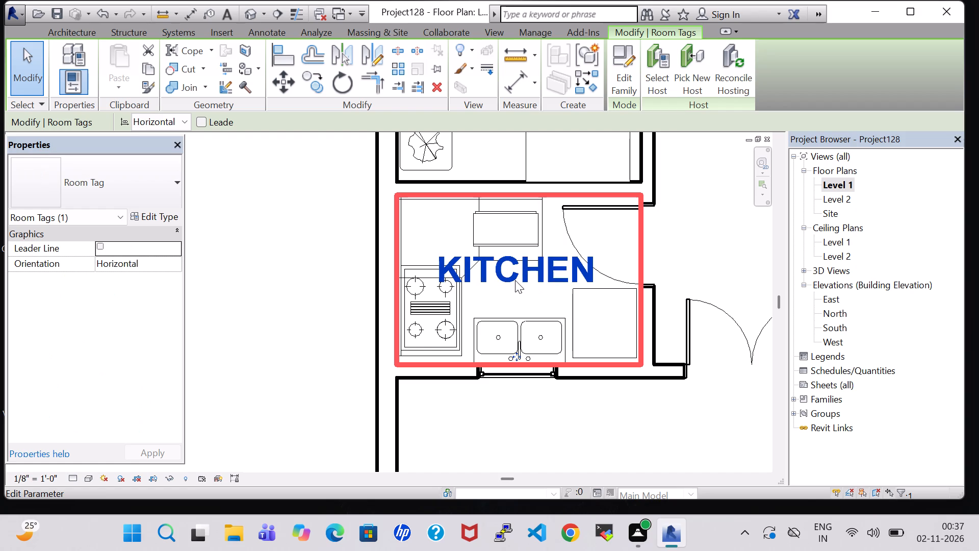
{"action": "left_click", "coordinate": [710, 193]}
Load the Toilet-Domestic-3D family from the library's Plumbing, Architectural, Fixtures, Water Closets folder as a component.
{"action": "scroll", "coordinate": [710, 195], "scroll_direction": "down", "scroll_amount": 3}
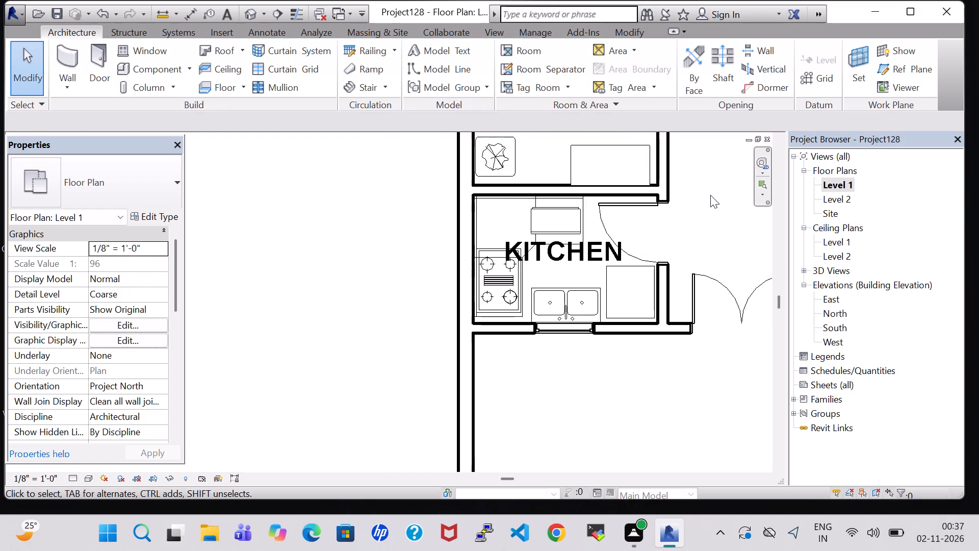
{"action": "scroll", "coordinate": [710, 195], "scroll_direction": "down", "scroll_amount": 5}
{"action": "middle_click_drag", "start_coordinate": [710, 195], "coordinate": [621, 270]}
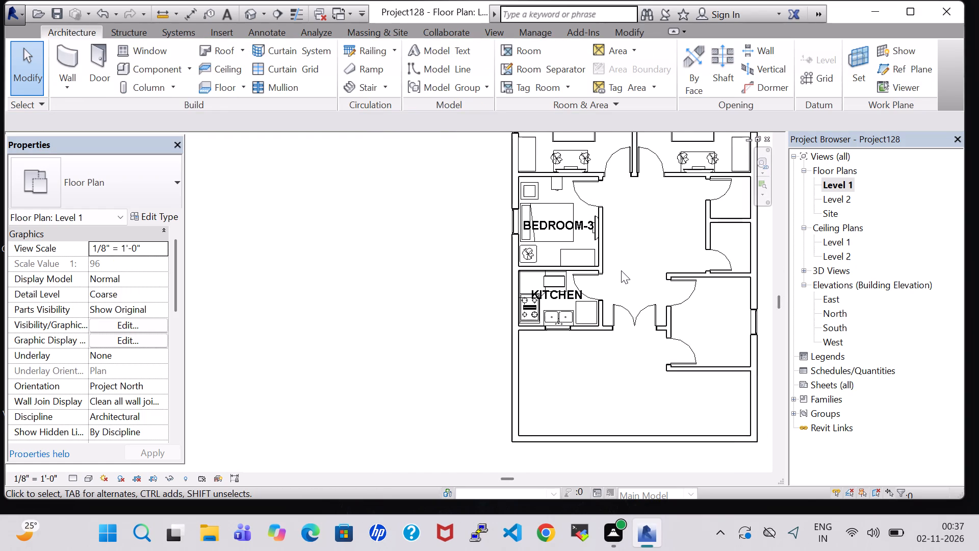
{"action": "middle_click_drag", "start_coordinate": [621, 270], "coordinate": [598, 313]}
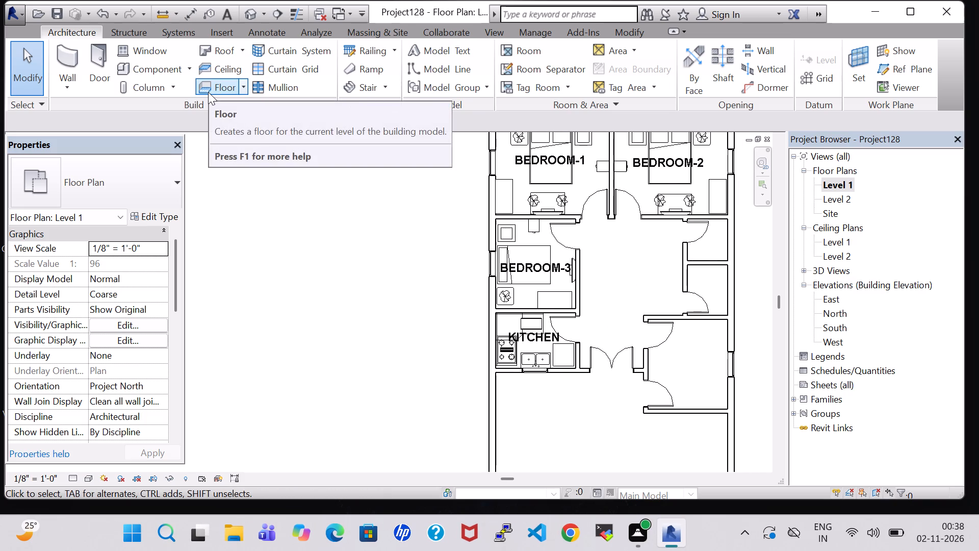
{"action": "left_click", "coordinate": [149, 67]}
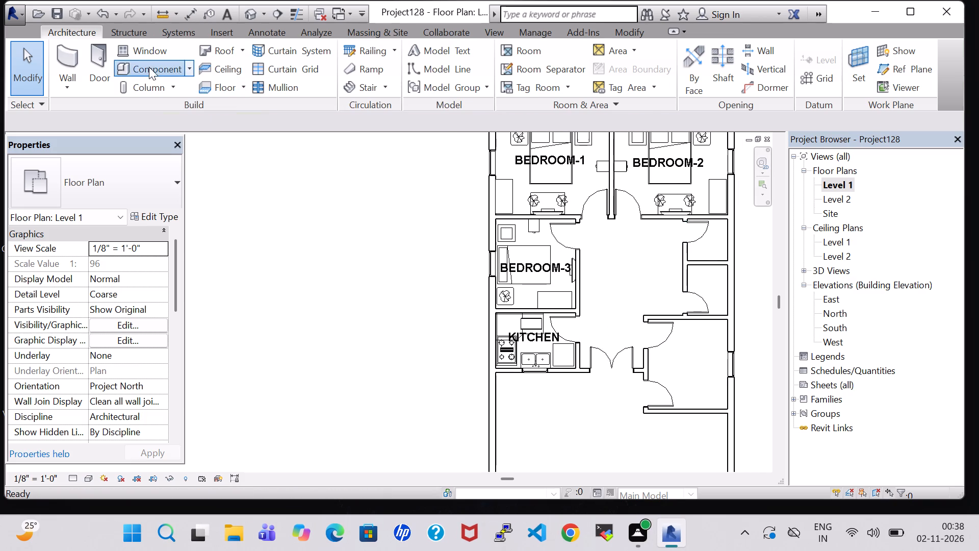
{"action": "left_click", "coordinate": [608, 67]}
{"action": "left_click", "coordinate": [618, 69]}
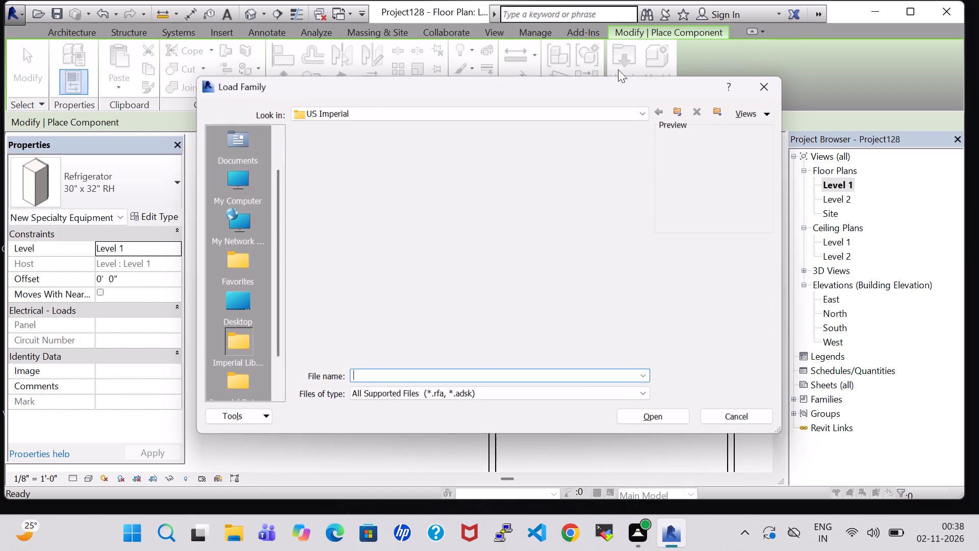
{"action": "left_click", "coordinate": [580, 354]}
{"action": "key", "text": "p"}
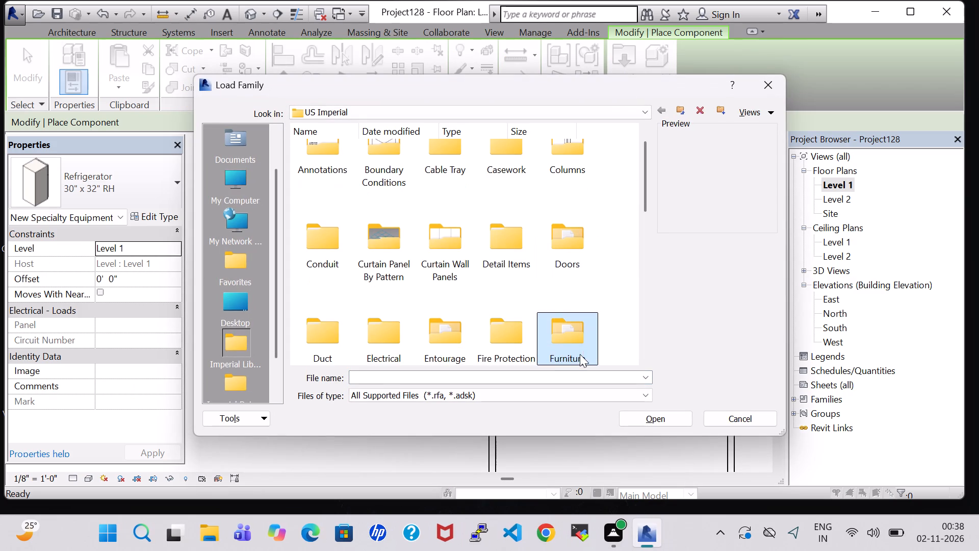
{"action": "double_click", "coordinate": [450, 174]}
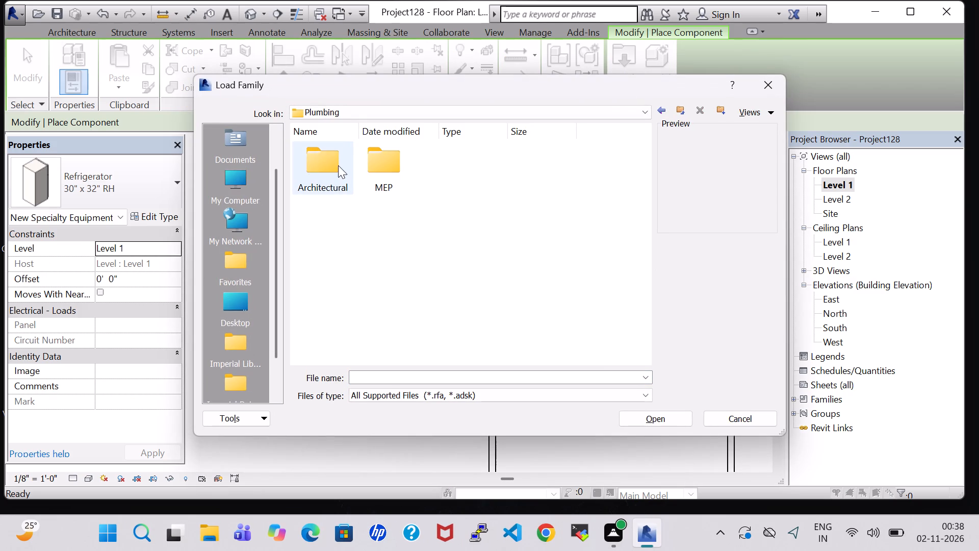
{"action": "double_click", "coordinate": [338, 165]}
{"action": "double_click", "coordinate": [382, 170]}
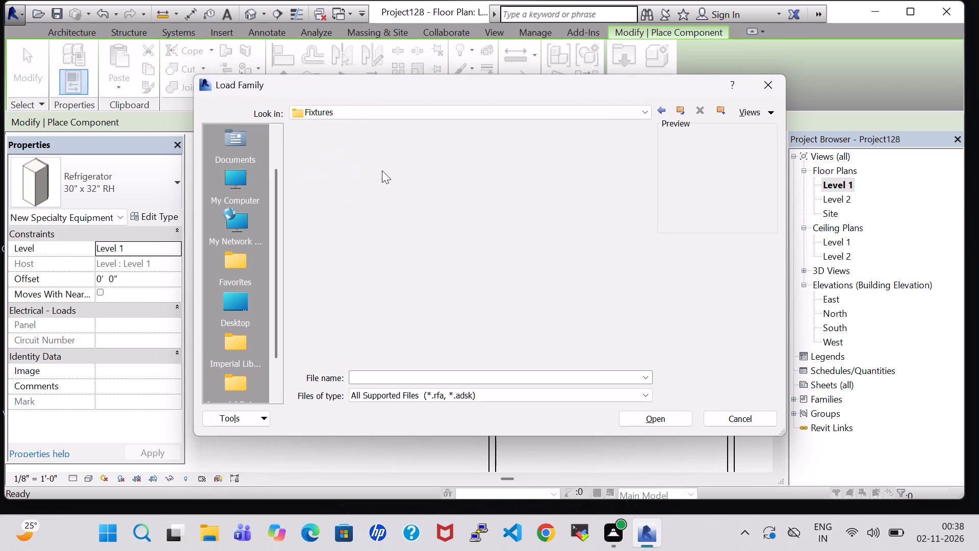
{"action": "double_click", "coordinate": [410, 248]}
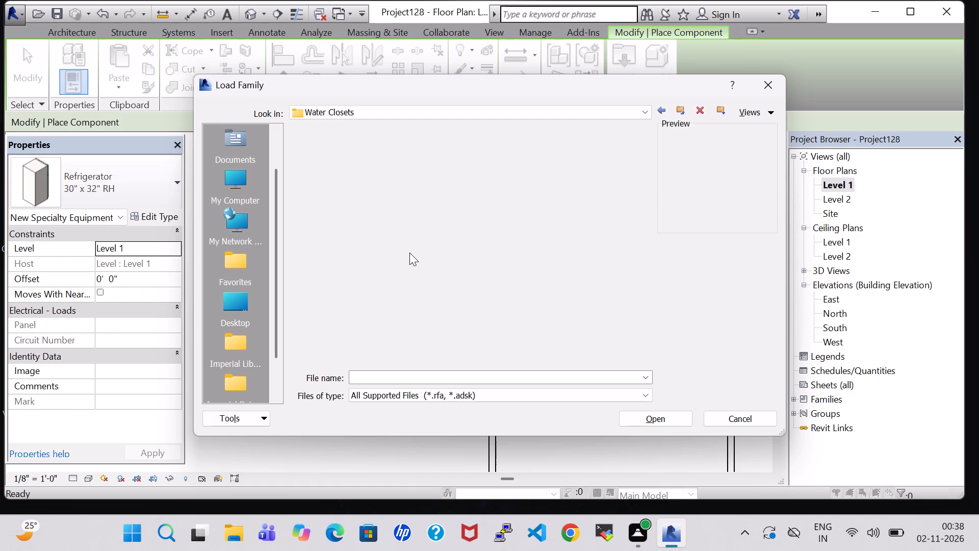
{"action": "left_click", "coordinate": [495, 160]}
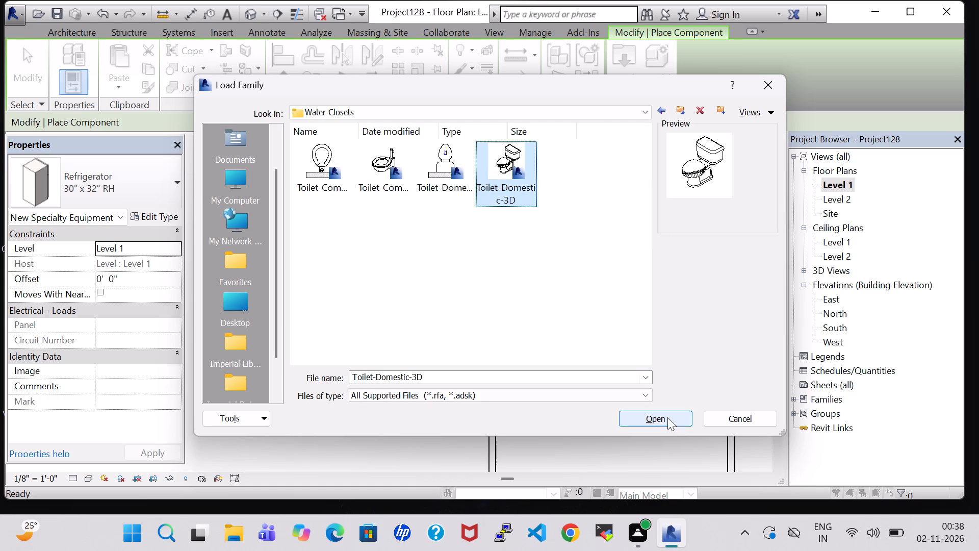
{"action": "left_click", "coordinate": [663, 419]}
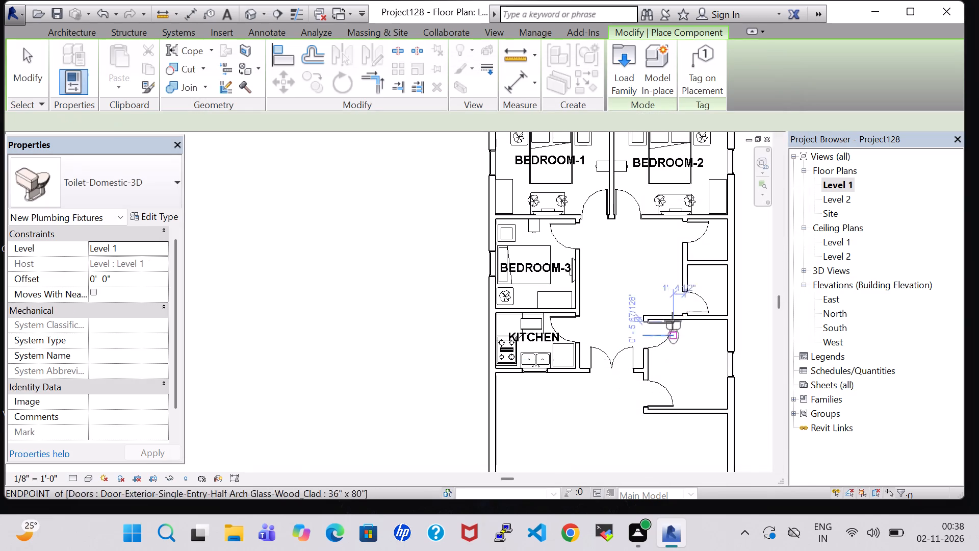
Place the Toilet-Domestic-3D in the northern of the two small east-side rooms, rotated with its tank against the exterior east wall.
{"action": "scroll", "coordinate": [698, 281], "scroll_direction": "up", "scroll_amount": 4}
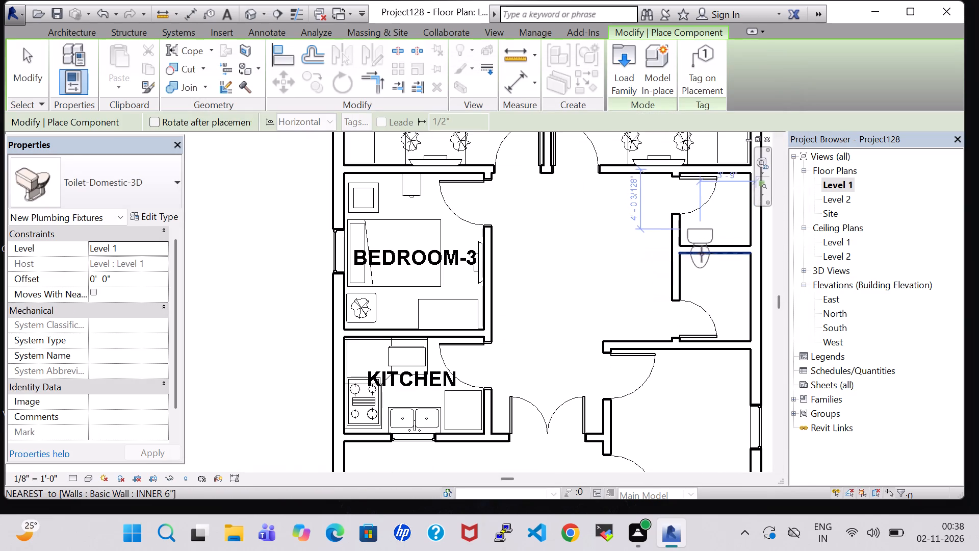
{"action": "key", "text": "space"}
{"action": "key", "text": "space"}
{"action": "key", "text": "space"}
{"action": "key", "text": "space"}
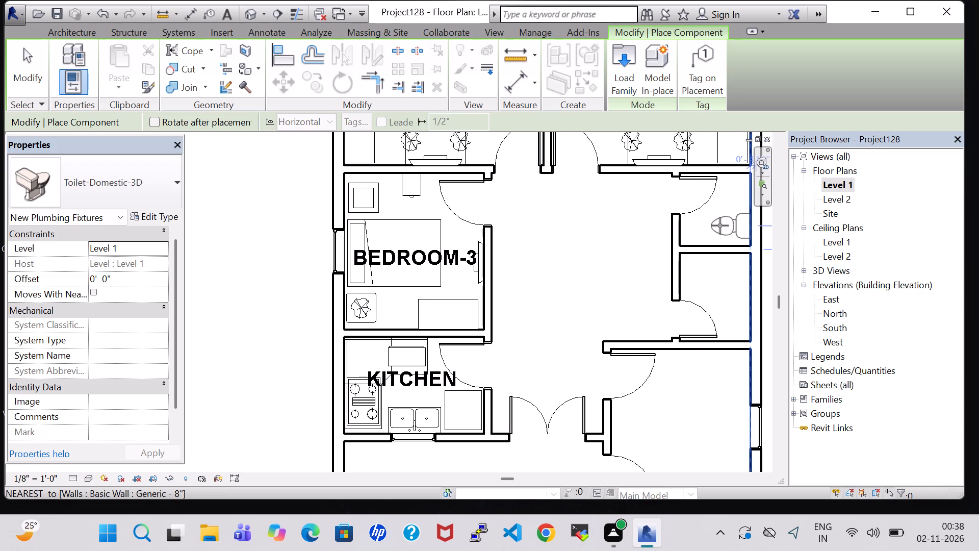
{"action": "left_click", "coordinate": [720, 226]}
{"action": "key", "text": "Escape"}
{"action": "key", "text": "Escape"}
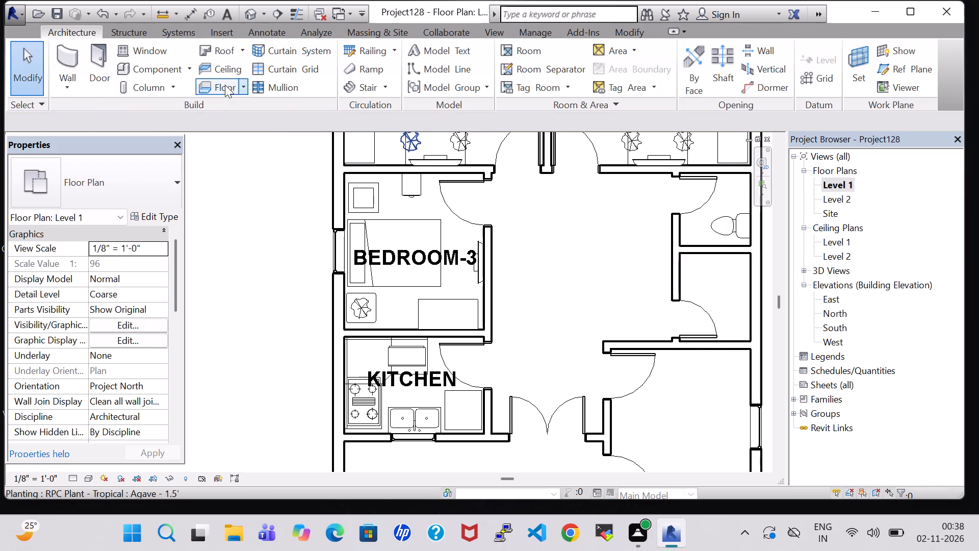
Load the Tub-Free Standing-3D family from the library's Plumbing, Architectural, Fixtures, Bathtubs folder as a component.
{"action": "left_click", "coordinate": [149, 65]}
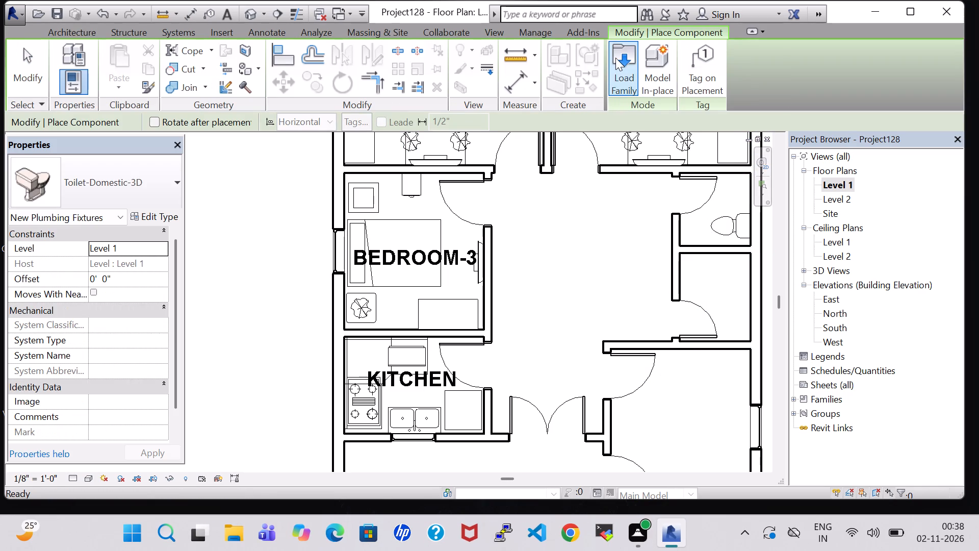
{"action": "left_click", "coordinate": [615, 58]}
{"action": "scroll", "coordinate": [561, 269], "scroll_direction": "down", "scroll_amount": 1}
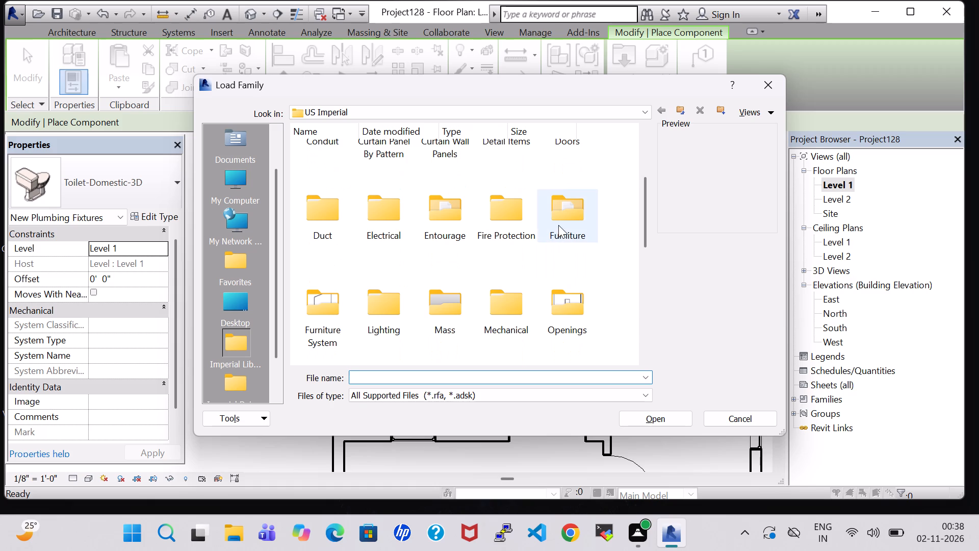
{"action": "scroll", "coordinate": [552, 298], "scroll_direction": "up", "scroll_amount": 2}
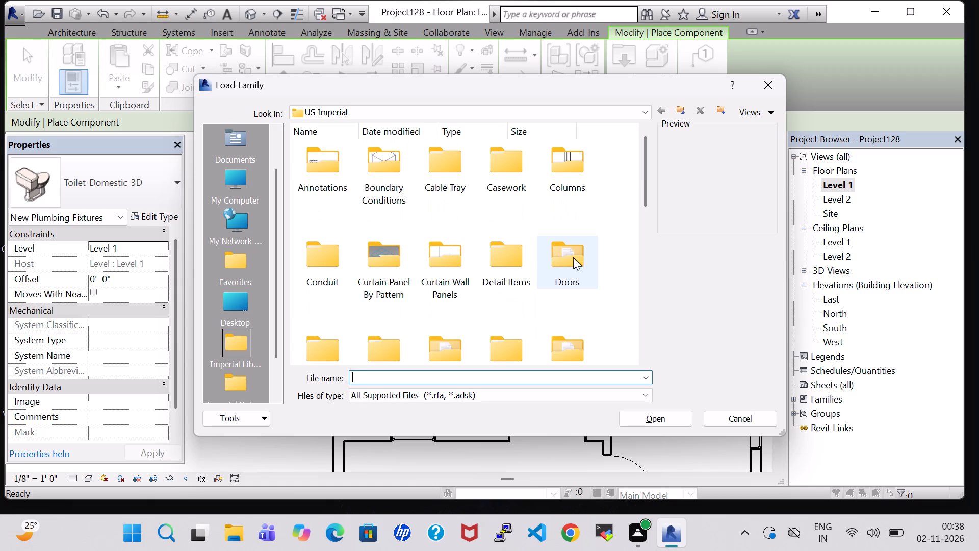
{"action": "left_click", "coordinate": [577, 259]}
{"action": "key", "text": "p"}
{"action": "double_click", "coordinate": [446, 157]}
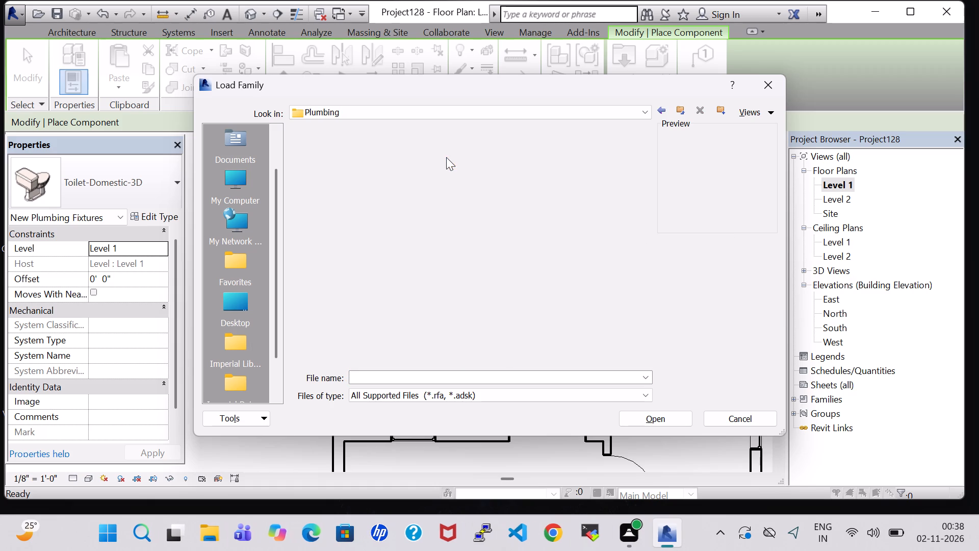
{"action": "double_click", "coordinate": [322, 168]}
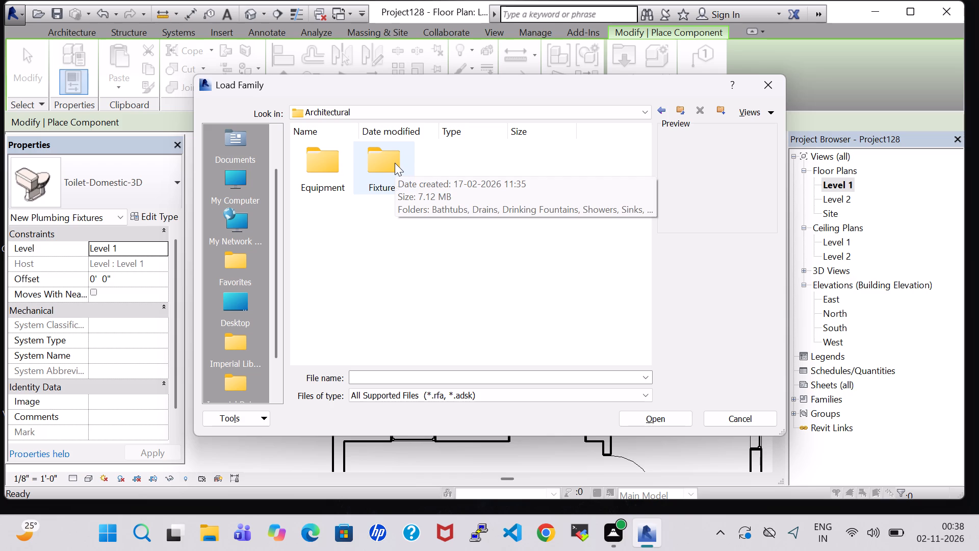
{"action": "double_click", "coordinate": [371, 169]}
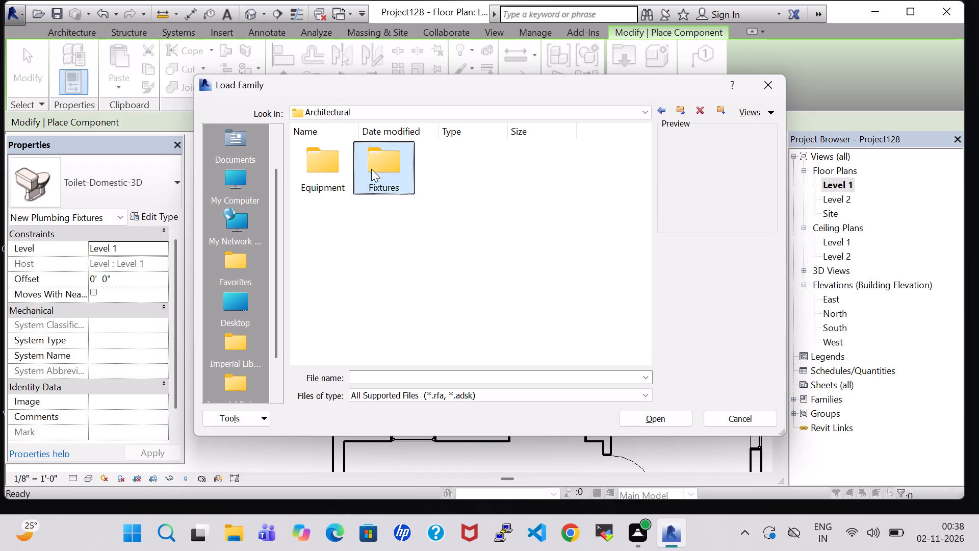
{"action": "double_click", "coordinate": [318, 172]}
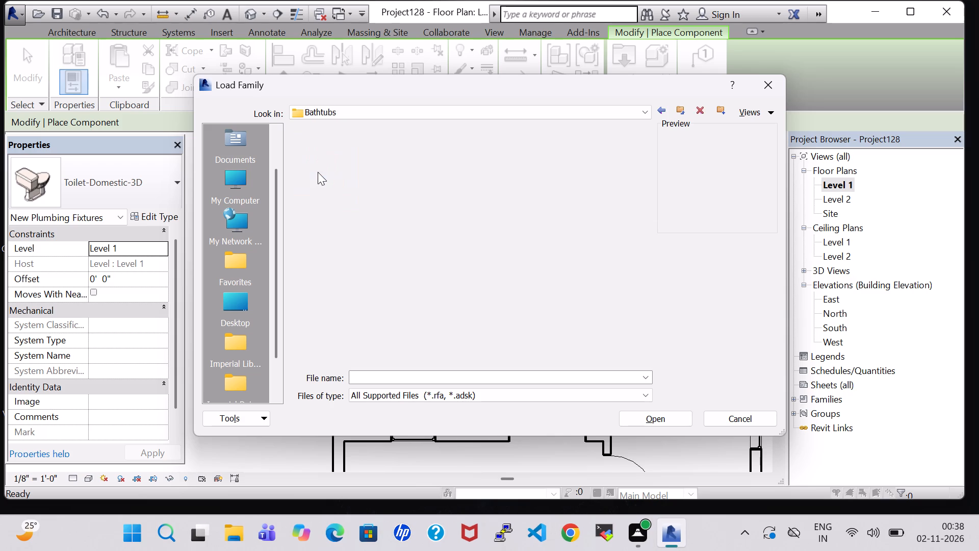
{"action": "left_click", "coordinate": [377, 175]}
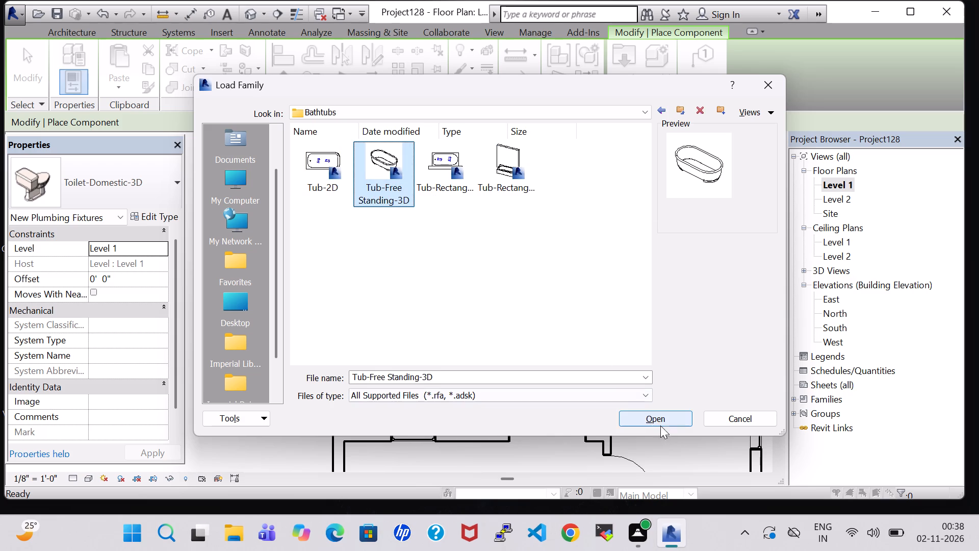
{"action": "left_click", "coordinate": [657, 421]}
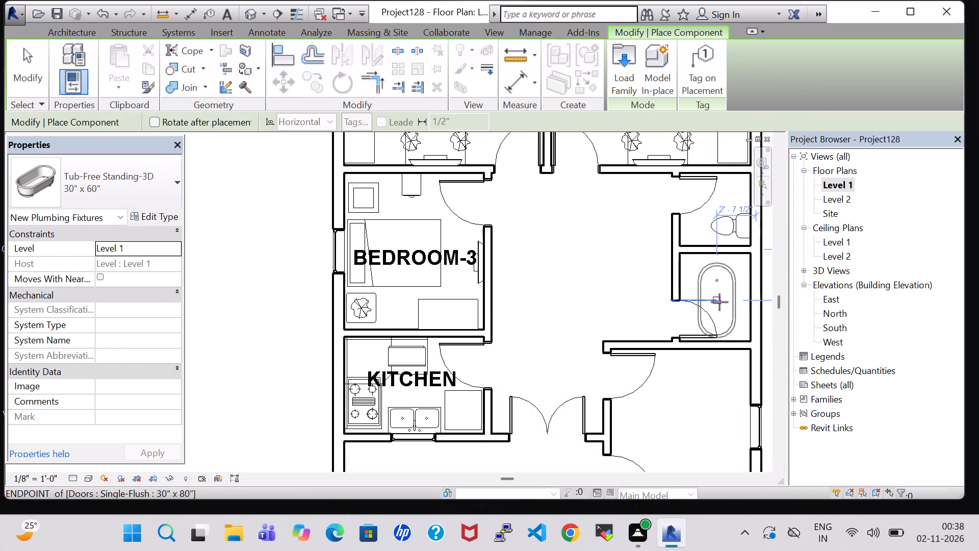
Place the Tub-Free Standing-3D in the southern small east-side room, rotated to run east-west along the room's north wall.
{"action": "key", "text": "space"}
{"action": "scroll", "coordinate": [711, 275], "scroll_direction": "up", "scroll_amount": 3}
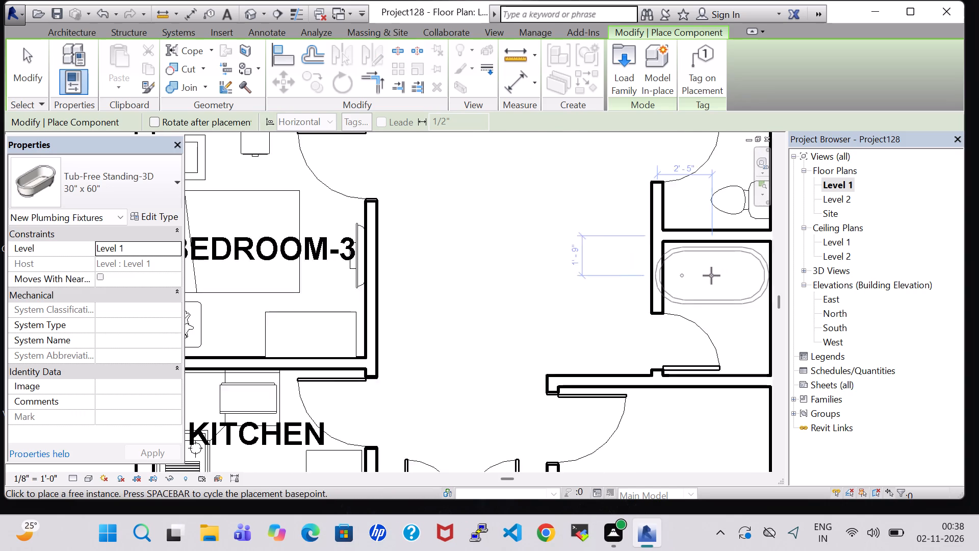
{"action": "scroll", "coordinate": [711, 275], "scroll_direction": "up", "scroll_amount": 4}
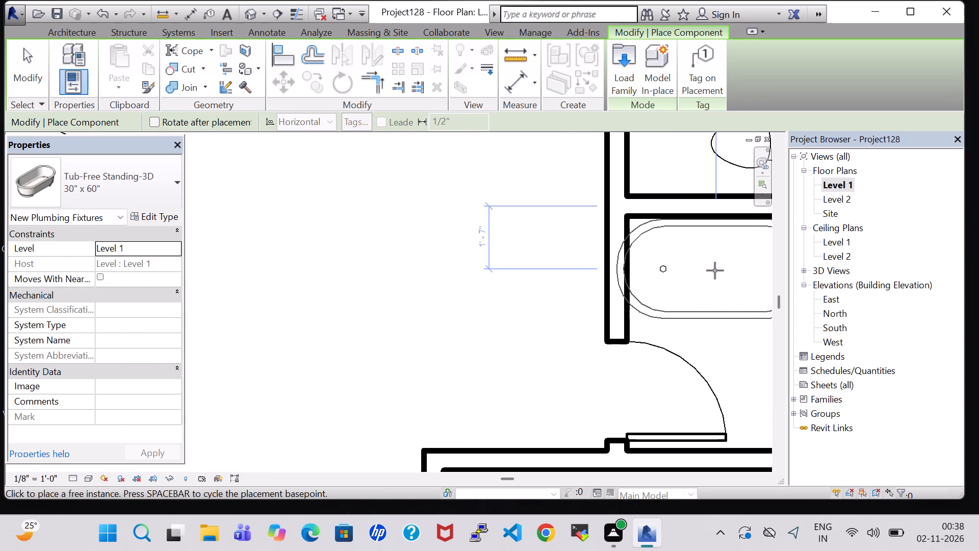
{"action": "left_click", "coordinate": [715, 272]}
{"action": "key", "text": "Escape"}
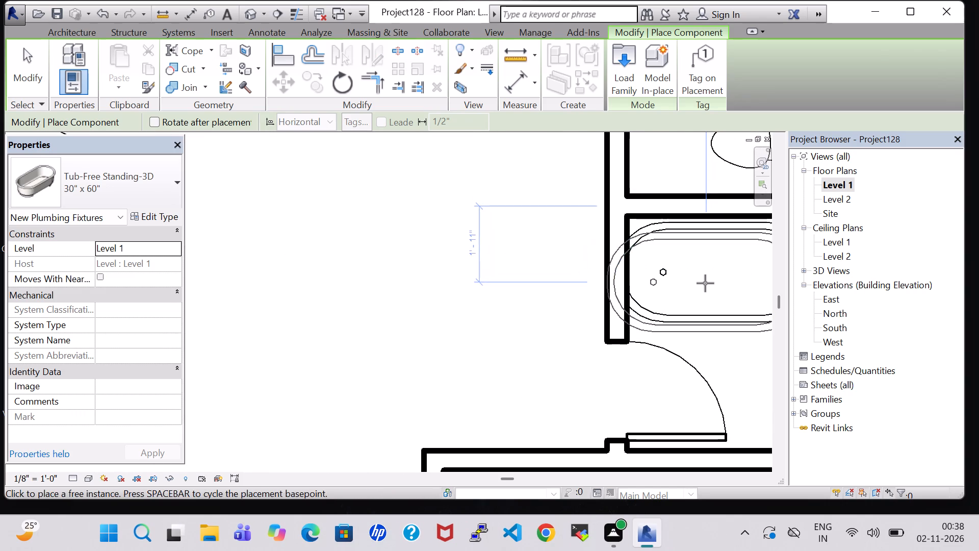
{"action": "key", "text": "Escape"}
Set the bathtub type's Length parameter to 4' 0".
{"action": "left_click", "coordinate": [684, 227]}
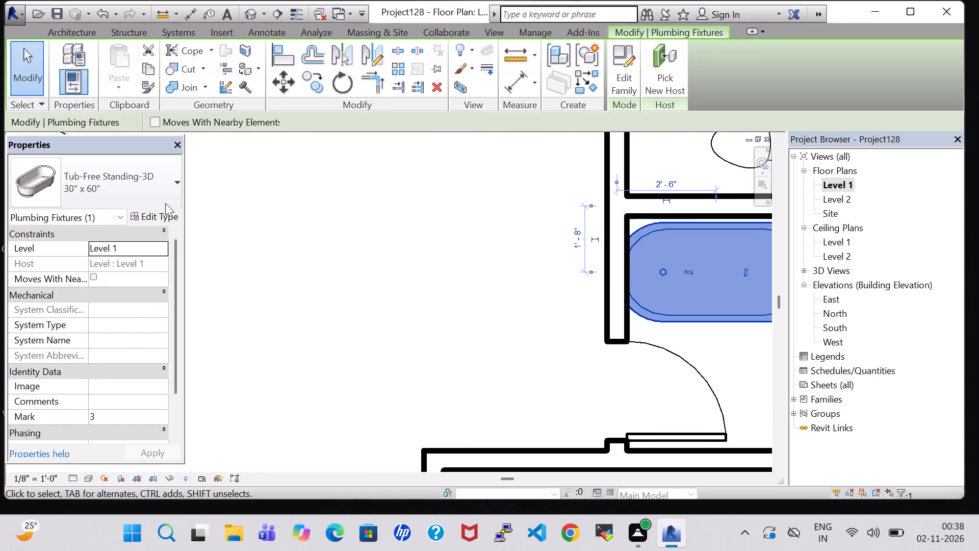
{"action": "left_click", "coordinate": [154, 211]}
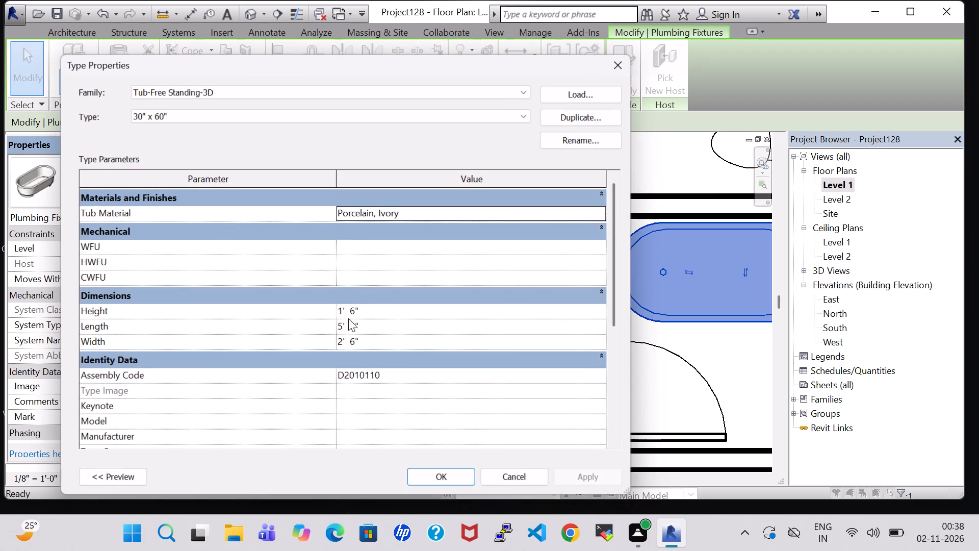
{"action": "left_click", "coordinate": [346, 329]}
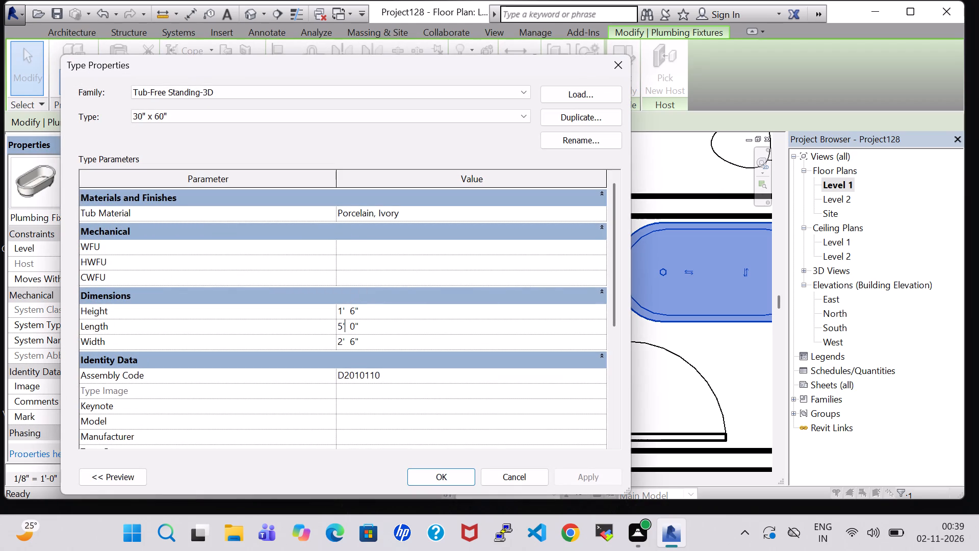
{"action": "key", "text": "Left"}
{"action": "key", "text": "BackSpace"}
{"action": "key", "text": "4"}
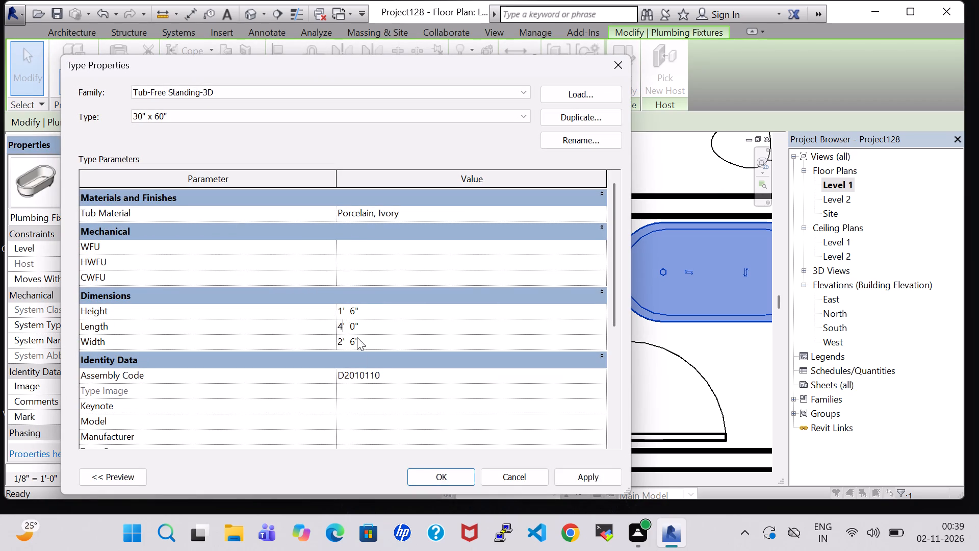
{"action": "left_click", "coordinate": [426, 473]}
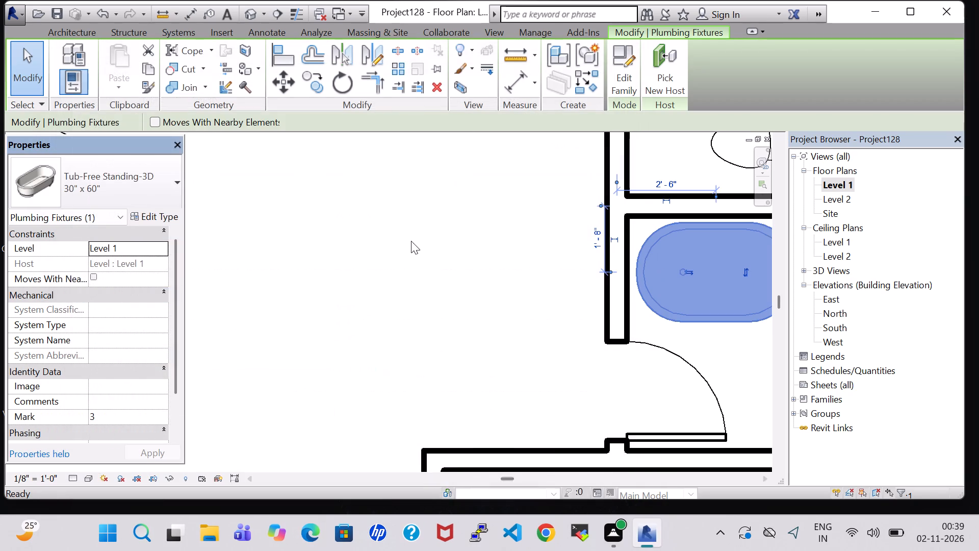
{"action": "left_click", "coordinate": [411, 241]}
Nudge the bathtub slightly east within its room, toward the exterior wall.
{"action": "middle_click_drag", "start_coordinate": [411, 241], "coordinate": [273, 239]}
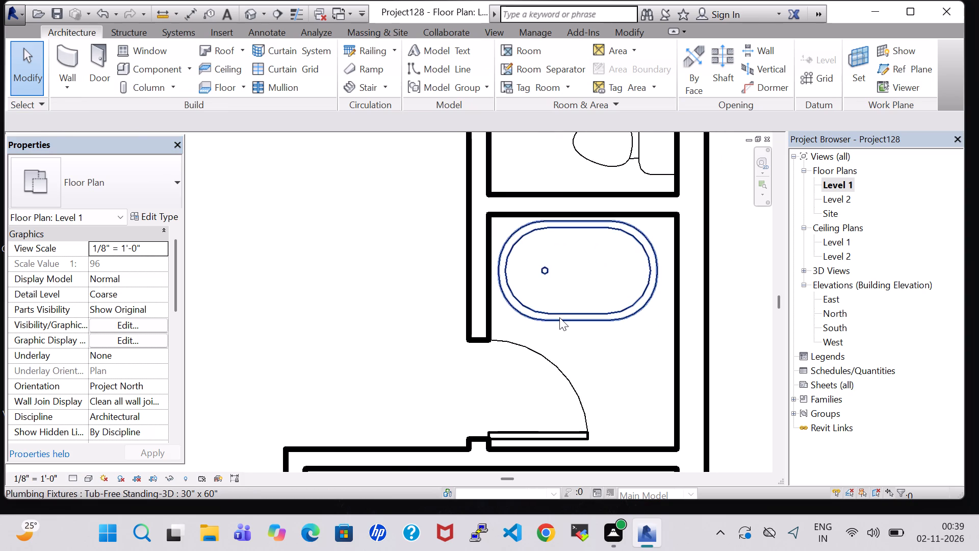
{"action": "left_click", "coordinate": [559, 317]}
{"action": "key", "text": "Right"}
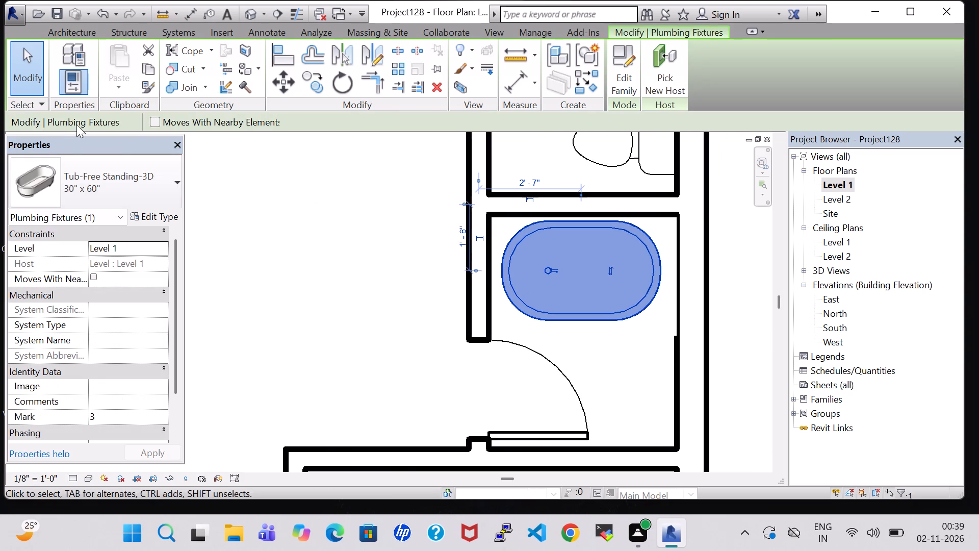
Set the bathtub type's Length parameter to 4' 4".
{"action": "left_click", "coordinate": [167, 217]}
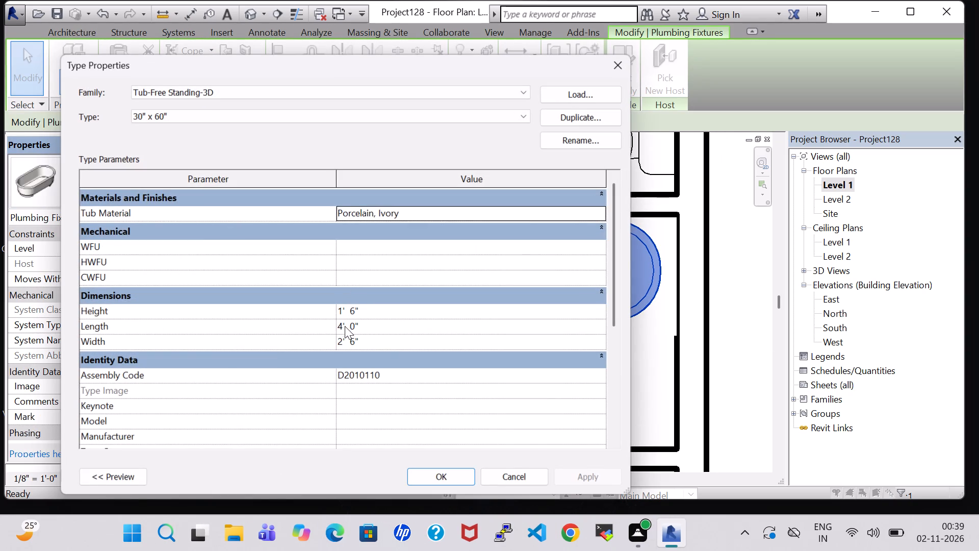
{"action": "left_click", "coordinate": [357, 331]}
{"action": "key", "text": "BackSpace"}
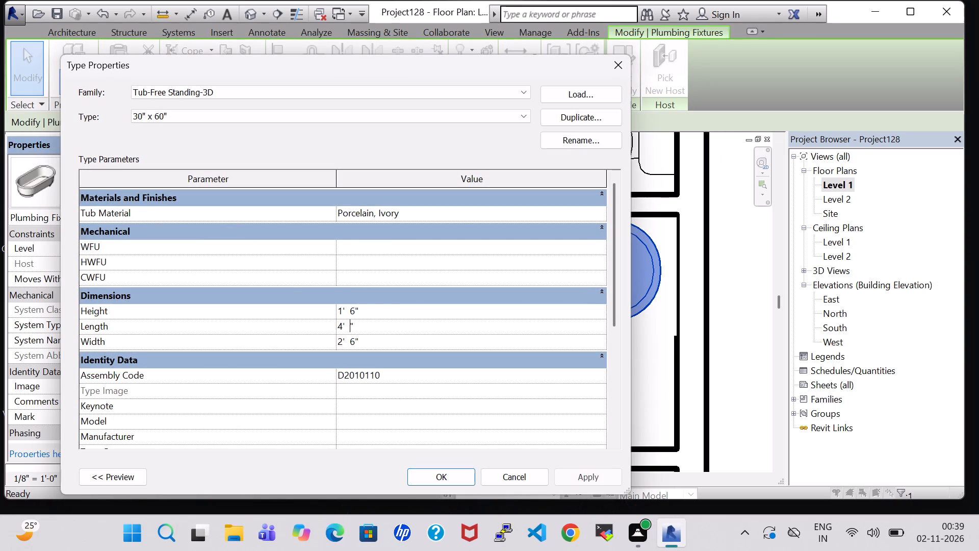
{"action": "key", "text": "4"}
{"action": "left_click", "coordinate": [448, 483]}
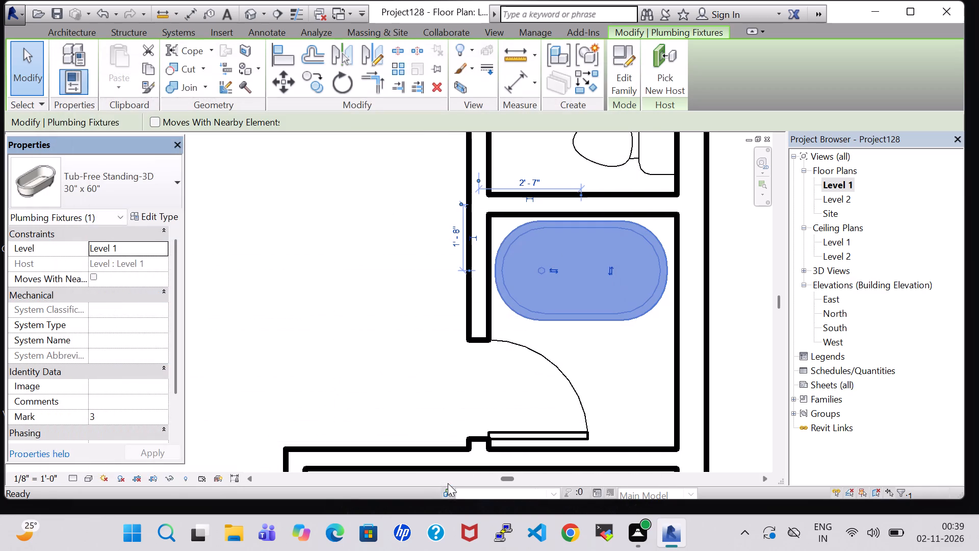
{"action": "left_click", "coordinate": [632, 373]}
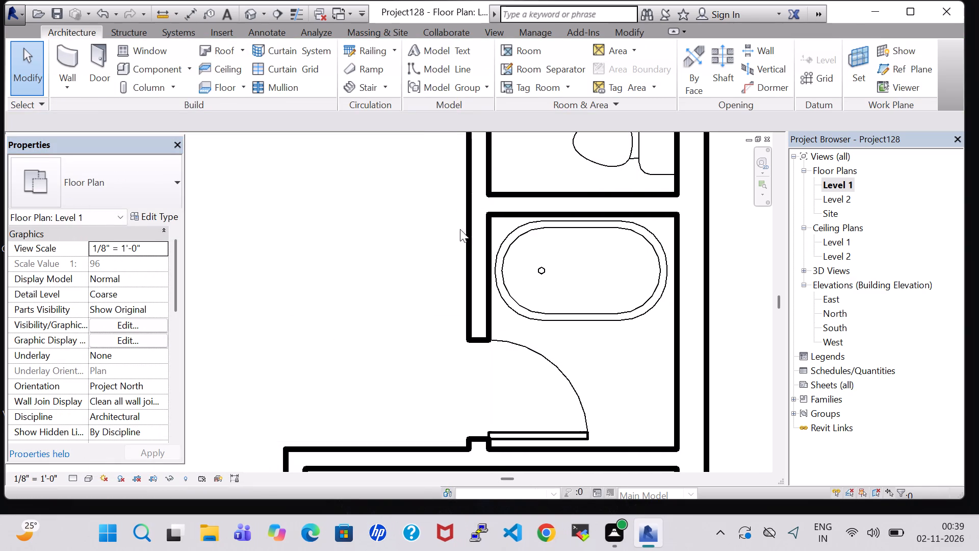
Load the Sink Vanity-Square family from the US Imperial library's Plumbing, Architectural, Fixtures, Sinks folder.
{"action": "left_click", "coordinate": [147, 69]}
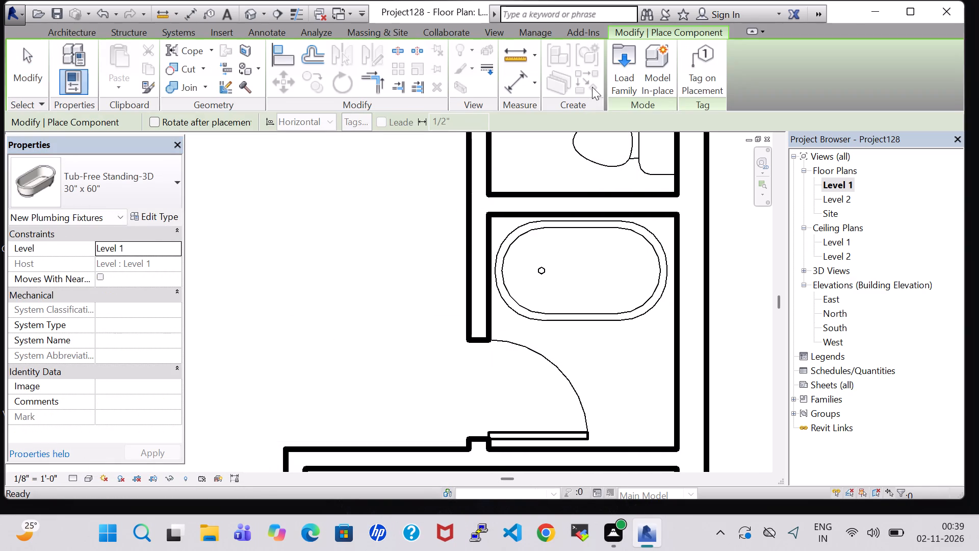
{"action": "left_click", "coordinate": [617, 79]}
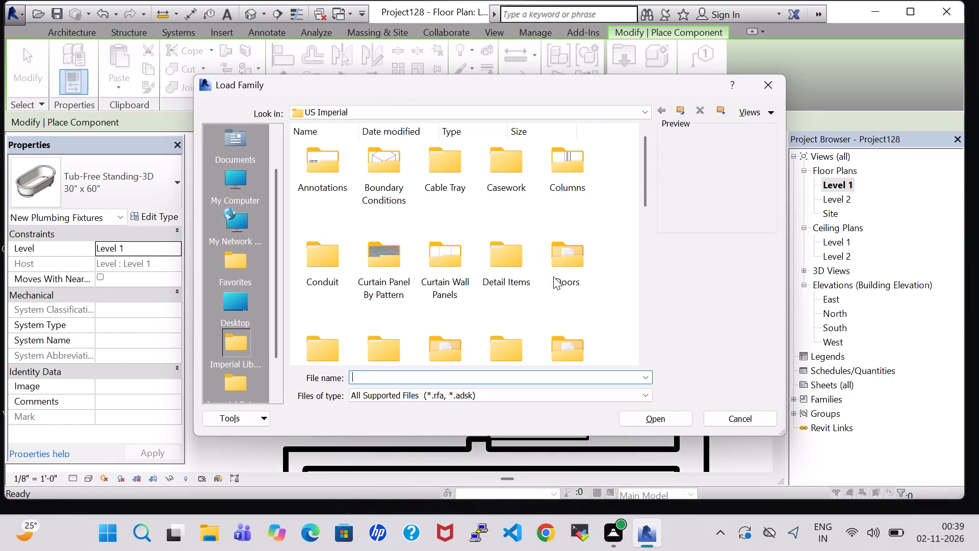
{"action": "left_click", "coordinate": [570, 274]}
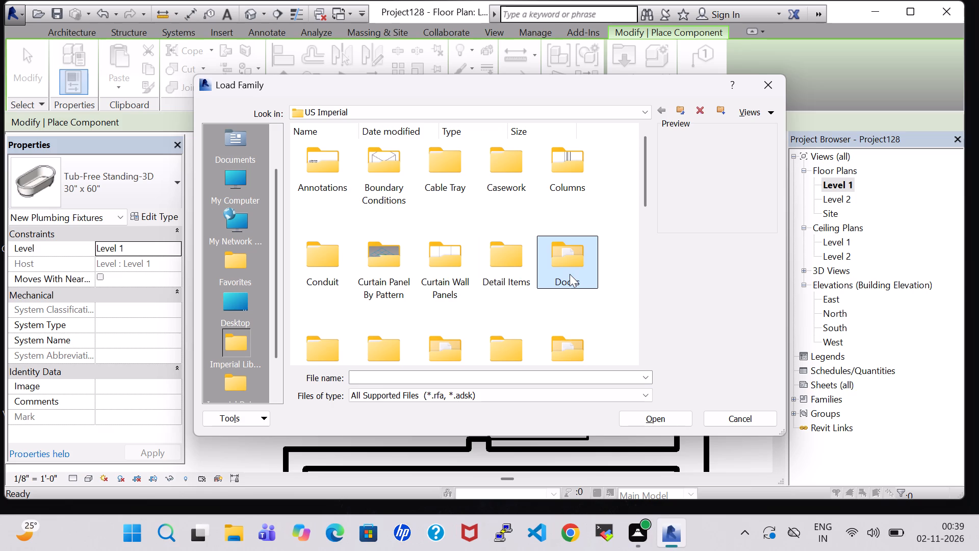
{"action": "double_click", "coordinate": [570, 346]}
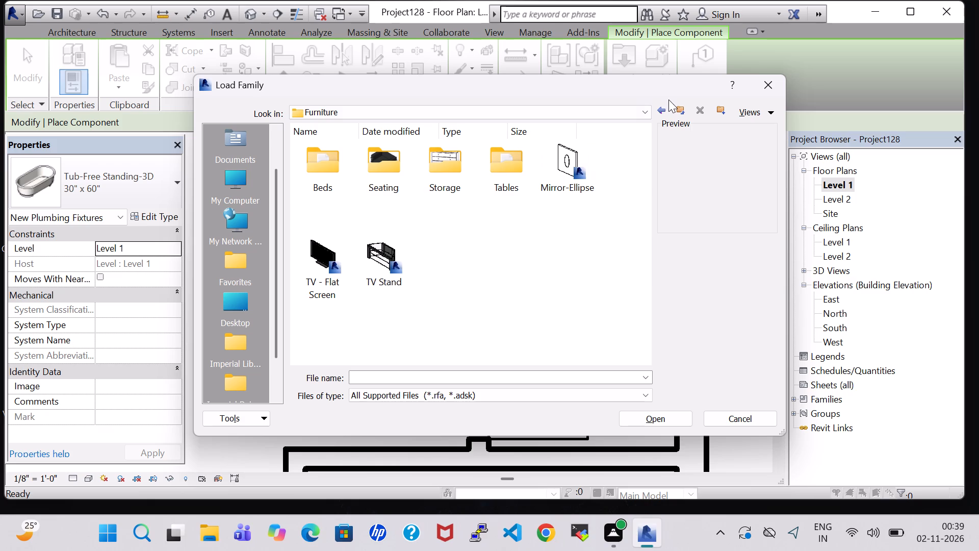
{"action": "left_click", "coordinate": [665, 113]}
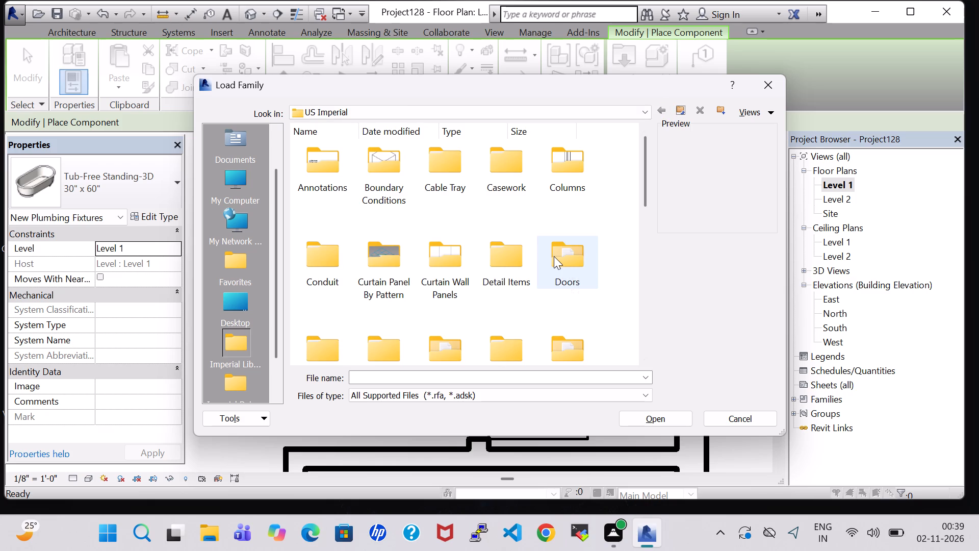
{"action": "key", "text": "p"}
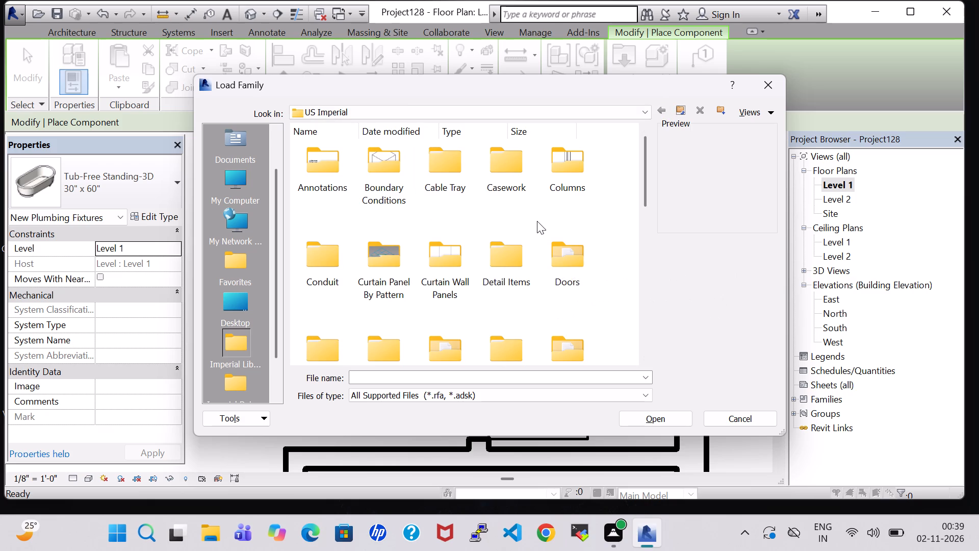
{"action": "left_click", "coordinate": [455, 263]}
{"action": "key", "text": "p"}
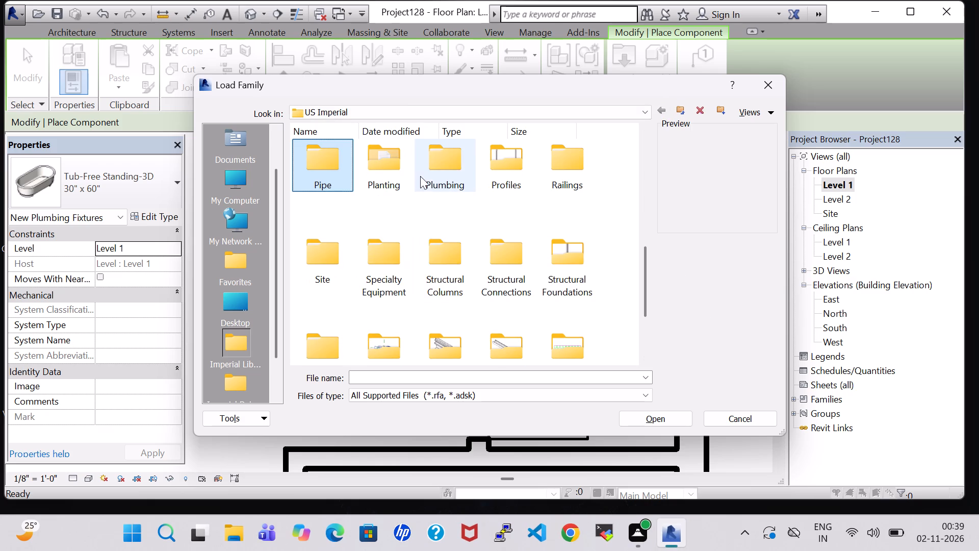
{"action": "left_click", "coordinate": [432, 172]}
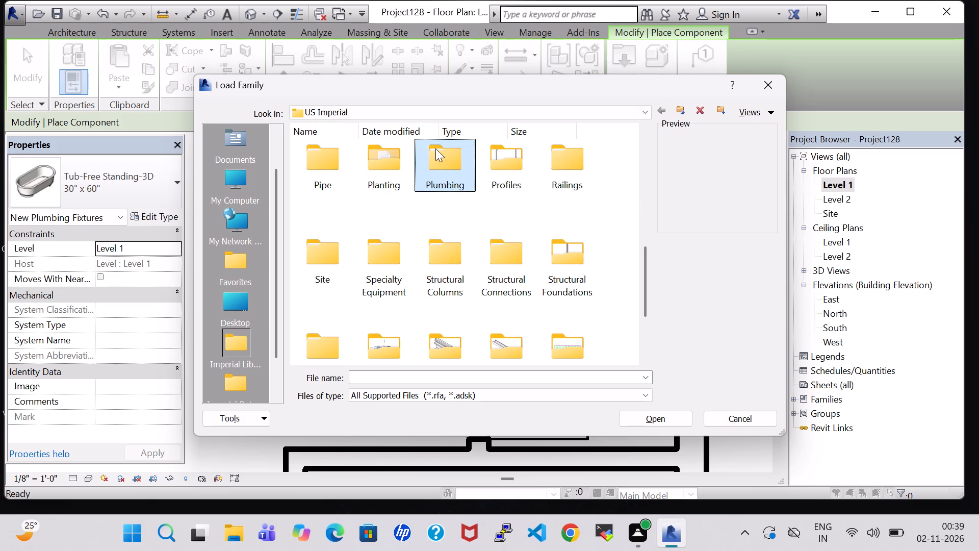
{"action": "double_click", "coordinate": [440, 163]}
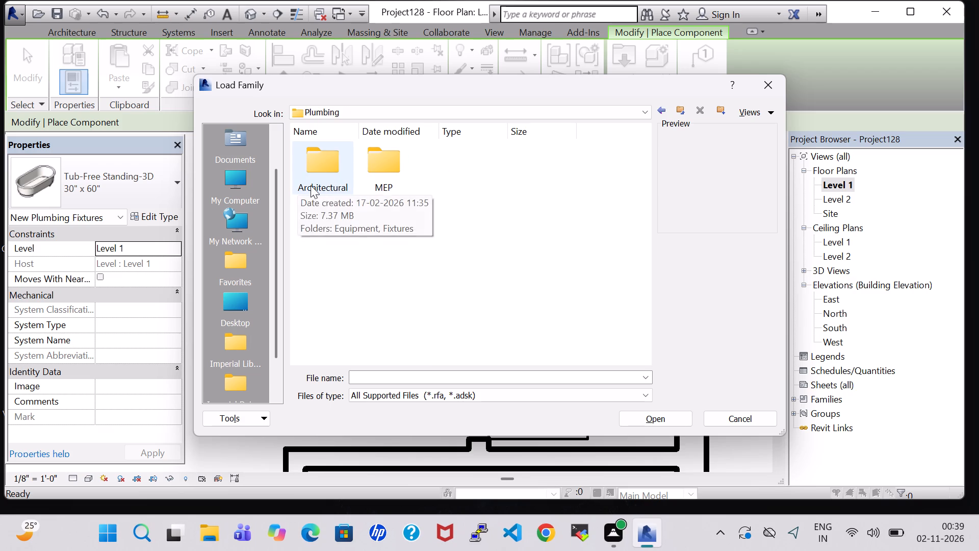
{"action": "left_click", "coordinate": [386, 177]}
{"action": "double_click", "coordinate": [310, 170]}
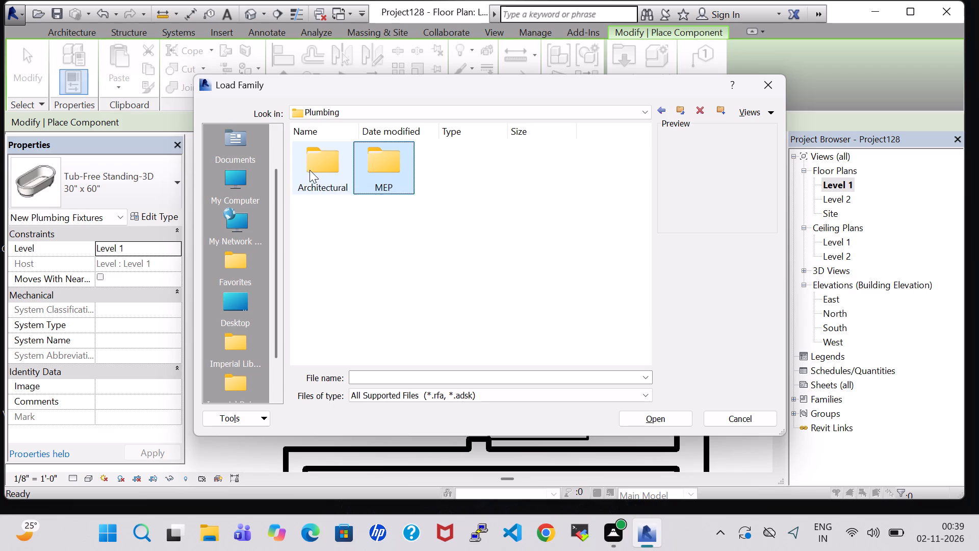
{"action": "double_click", "coordinate": [410, 172]}
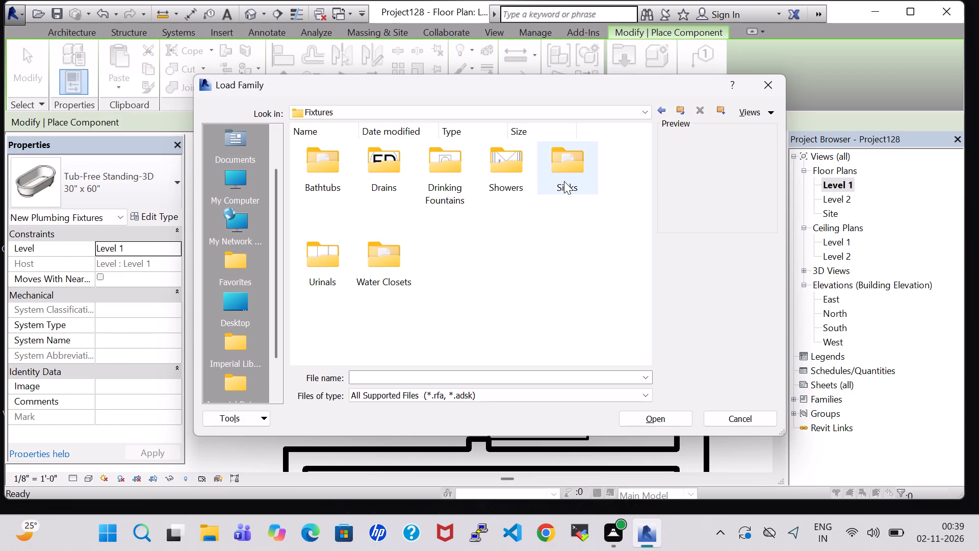
{"action": "triple_click", "coordinate": [564, 181]}
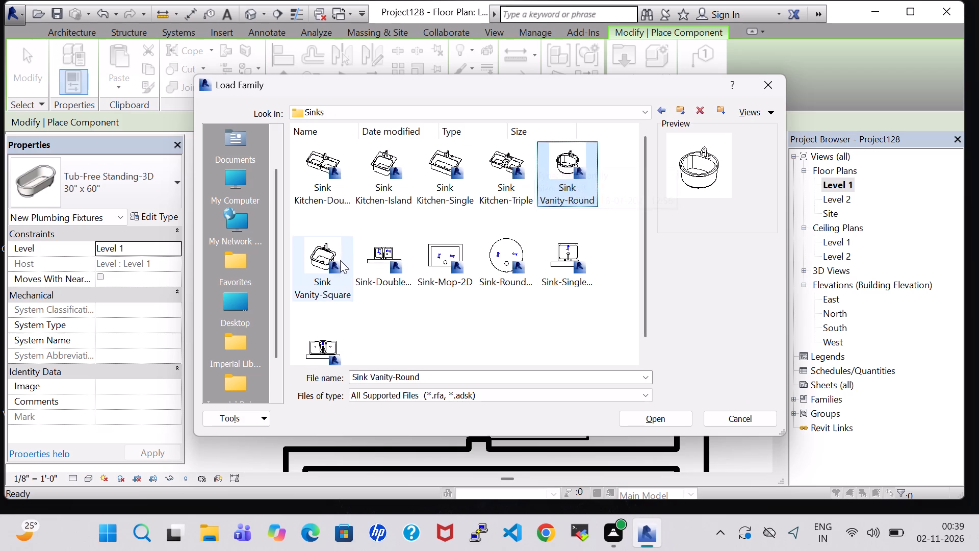
{"action": "left_click", "coordinate": [340, 260]}
{"action": "left_click", "coordinate": [664, 426]}
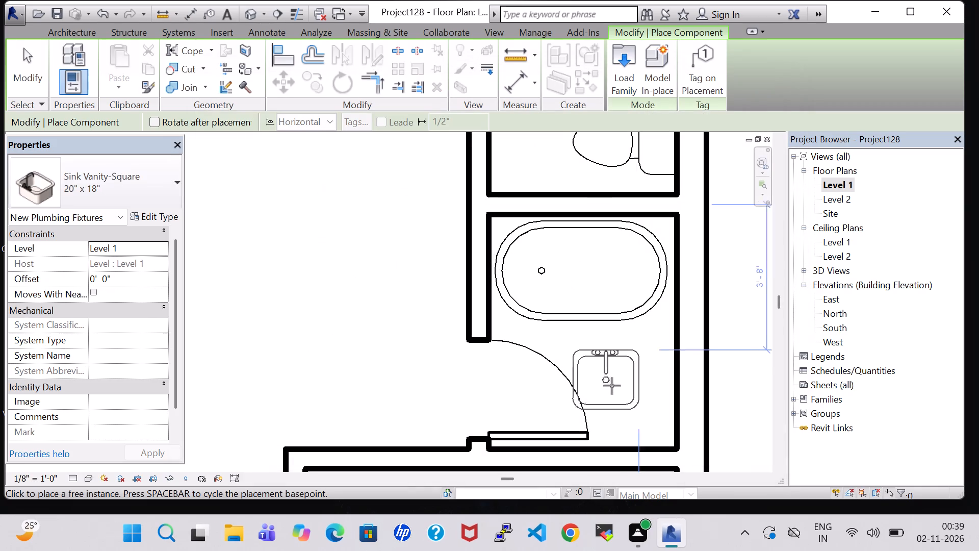
Place the 20" x 18" Sink Vanity-Square in the bathroom's southeast corner, rotated so its faucet faces the east wall.
{"action": "scroll", "coordinate": [625, 395], "scroll_direction": "up", "scroll_amount": 2}
{"action": "key", "text": "space"}
{"action": "key", "text": "space"}
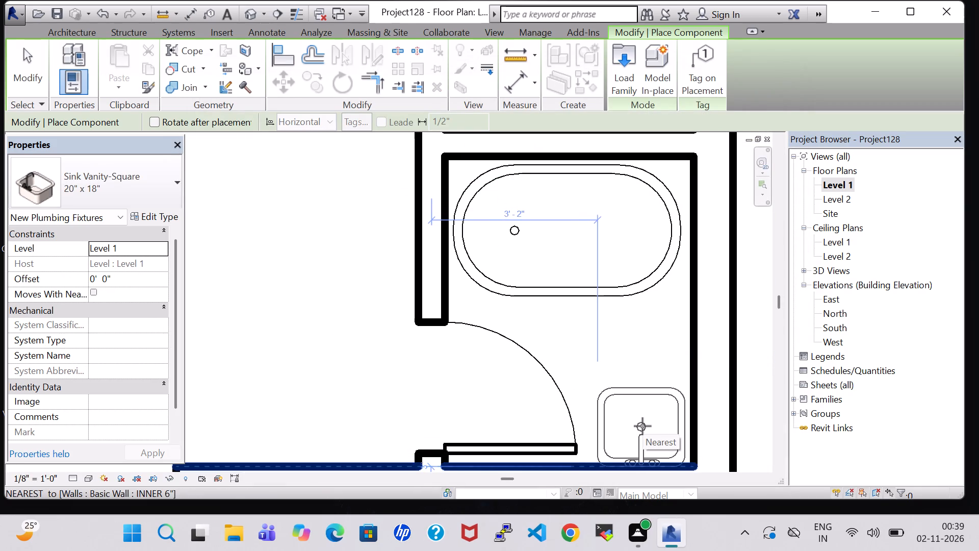
{"action": "key", "text": "space"}
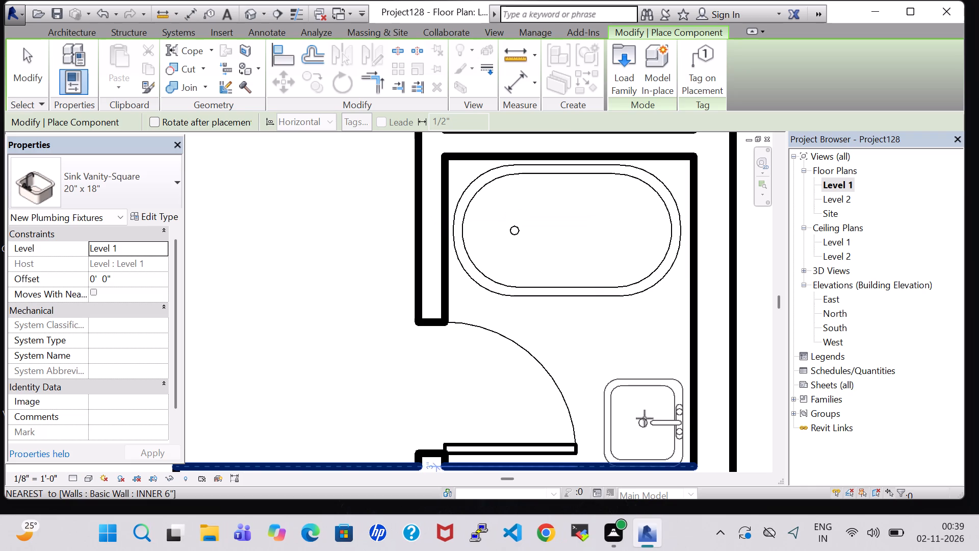
{"action": "left_click", "coordinate": [648, 414]}
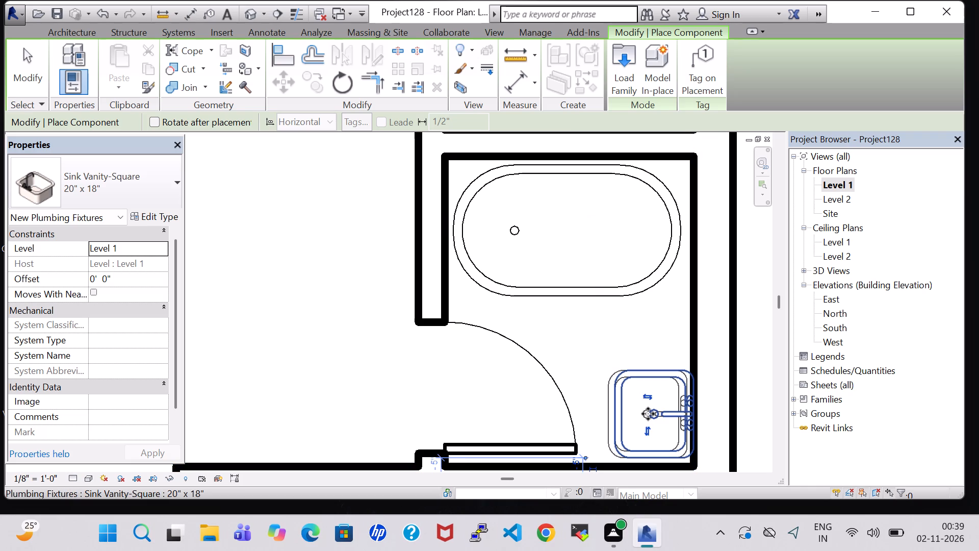
{"action": "key", "text": "Escape"}
{"action": "key", "text": "Escape"}
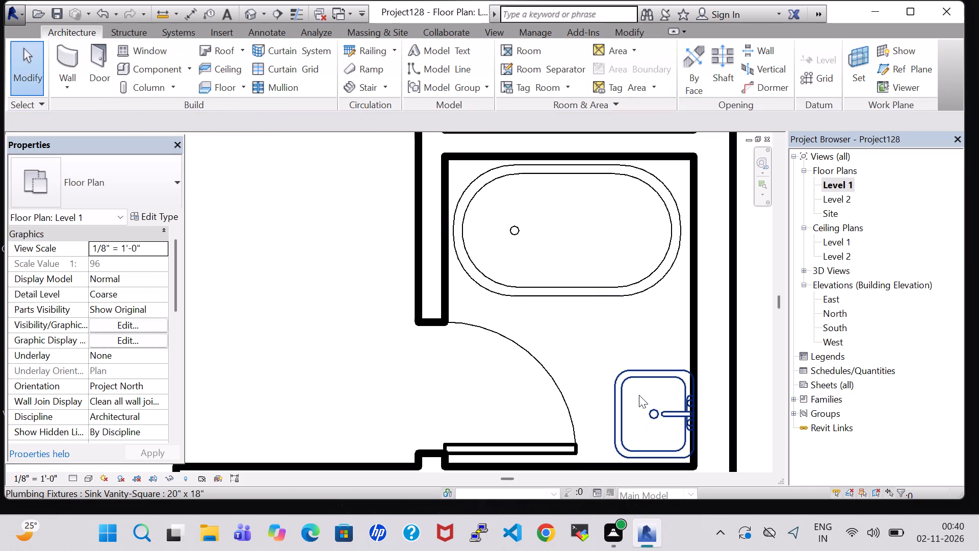
Nudge the vanity sink slightly west, away from the bathroom's east wall.
{"action": "left_click", "coordinate": [634, 375]}
{"action": "key", "text": "Left"}
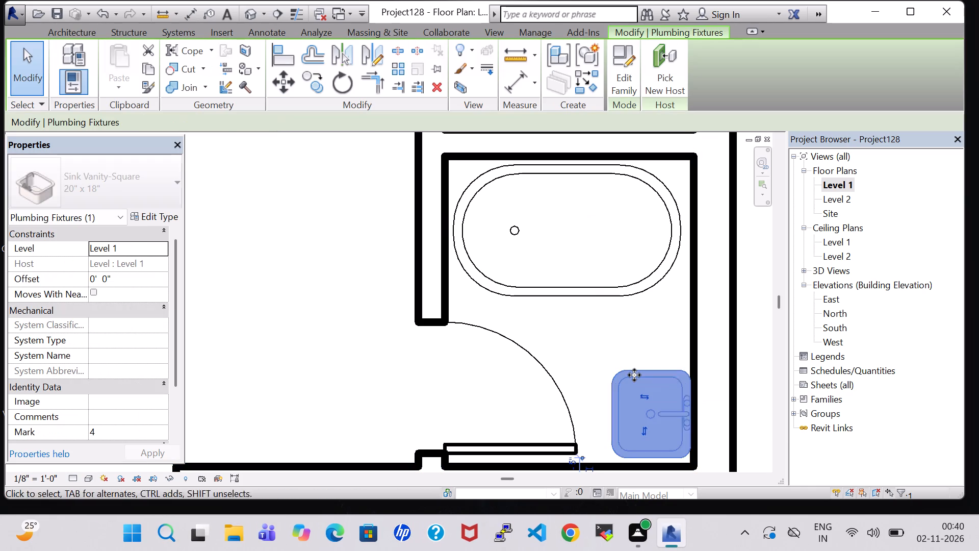
{"action": "left_click", "coordinate": [624, 343]}
Create a similar 24" x 48" Mirror-Ellipse from Bedroom-3's north-wall mirror and place it on the bathroom's east wall behind the sink.
{"action": "scroll", "coordinate": [522, 230], "scroll_direction": "down", "scroll_amount": 4}
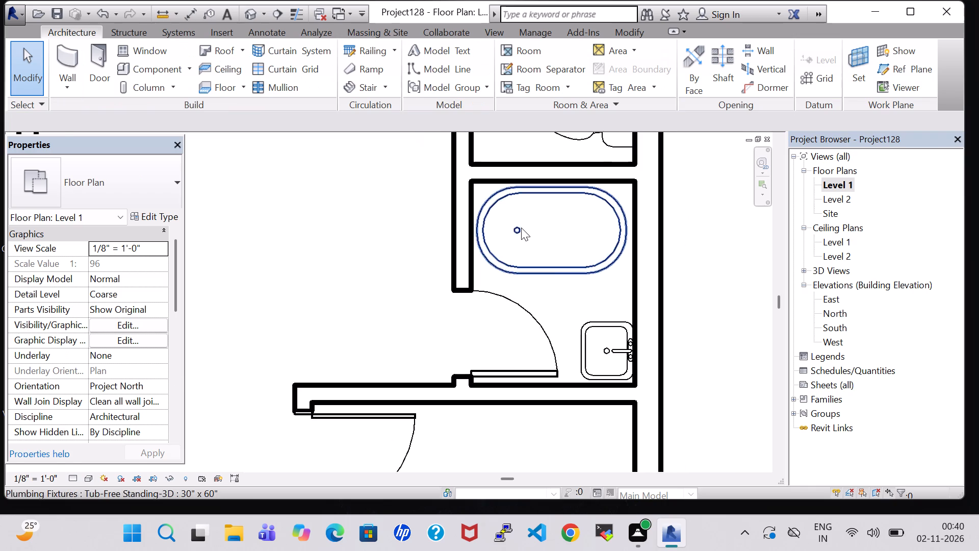
{"action": "scroll", "coordinate": [521, 228], "scroll_direction": "down", "scroll_amount": 3}
{"action": "middle_click_drag", "start_coordinate": [387, 167], "coordinate": [474, 292]}
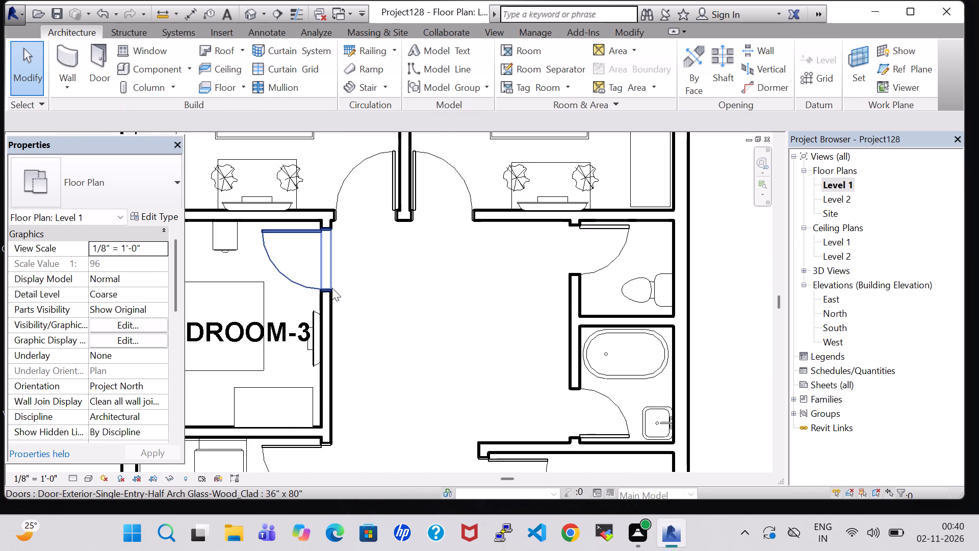
{"action": "middle_click_drag", "start_coordinate": [370, 325], "coordinate": [468, 338]}
{"action": "scroll", "coordinate": [327, 246], "scroll_direction": "up", "scroll_amount": 3}
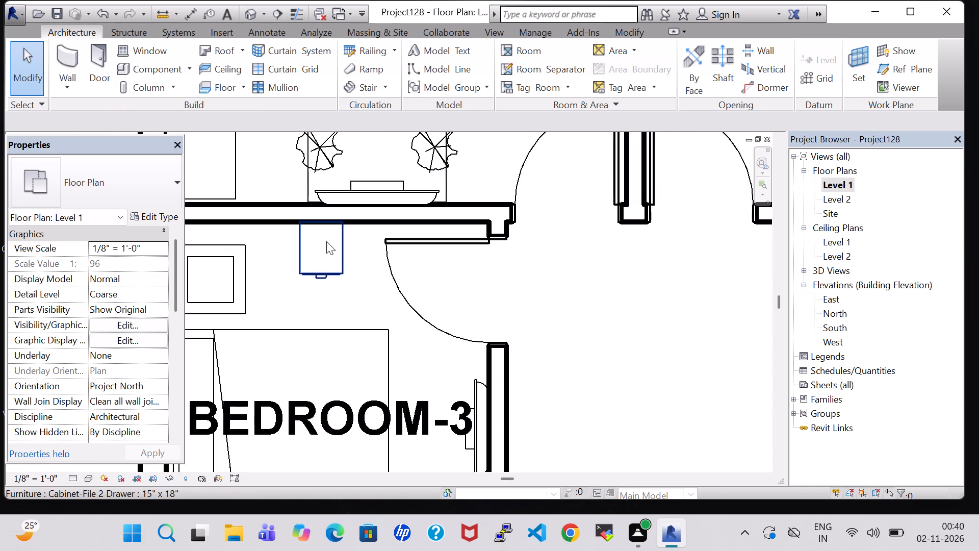
{"action": "scroll", "coordinate": [326, 241], "scroll_direction": "up", "scroll_amount": 5}
{"action": "left_click", "coordinate": [329, 210]}
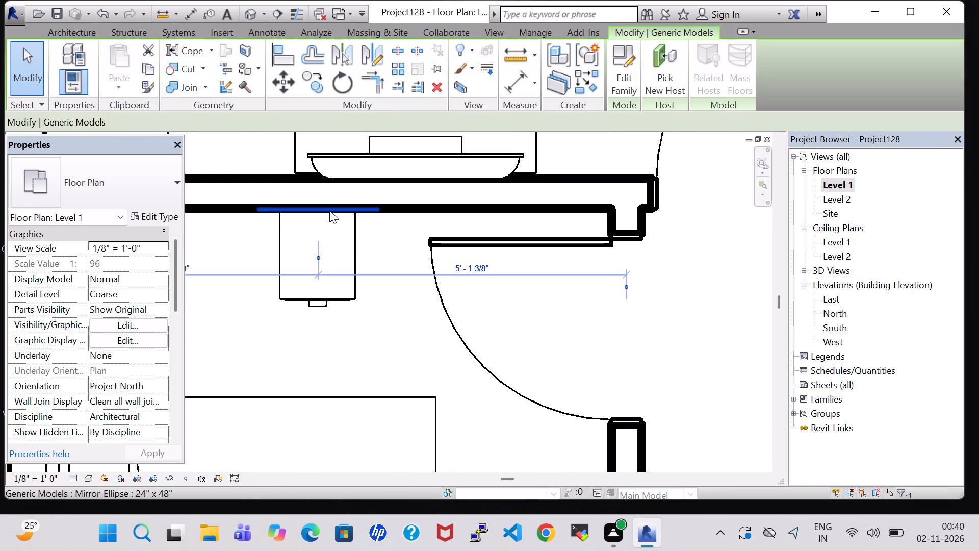
{"action": "right_click", "coordinate": [293, 215]}
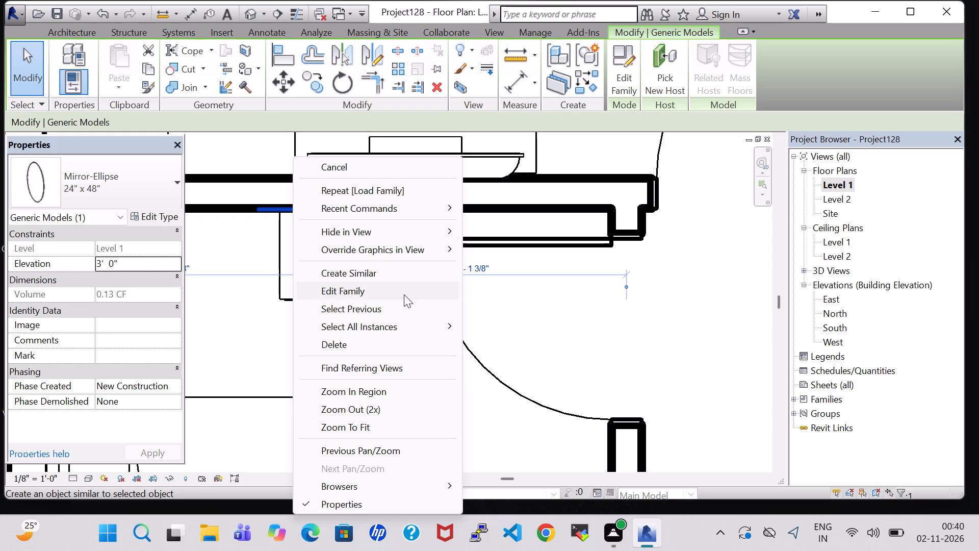
{"action": "left_click", "coordinate": [397, 275]}
{"action": "middle_click_drag", "start_coordinate": [649, 370], "coordinate": [208, 349]}
{"action": "scroll", "coordinate": [218, 347], "scroll_direction": "down", "scroll_amount": 2}
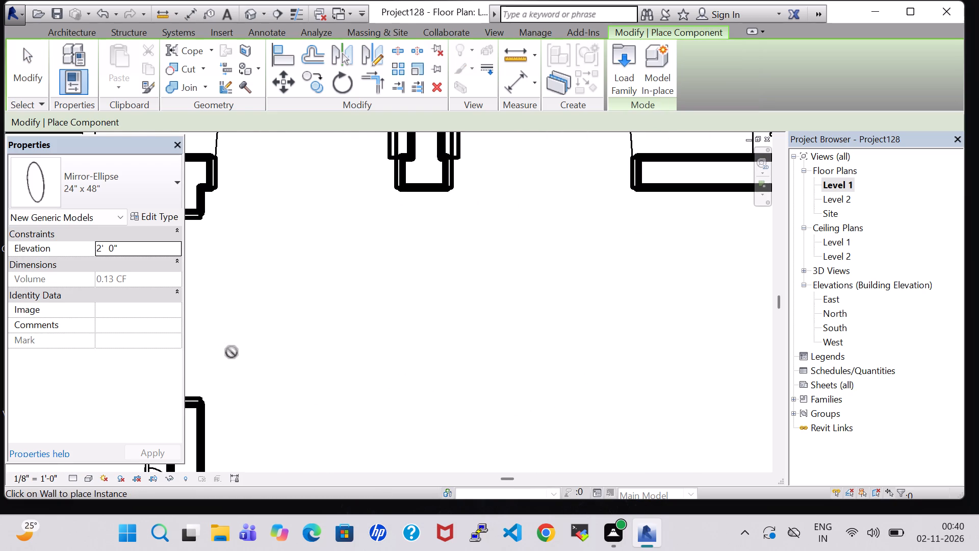
{"action": "scroll", "coordinate": [231, 352], "scroll_direction": "down", "scroll_amount": 4}
{"action": "middle_click_drag", "start_coordinate": [641, 430], "coordinate": [389, 364]}
{"action": "middle_click", "coordinate": [389, 364]}
{"action": "scroll", "coordinate": [450, 318], "scroll_direction": "up", "scroll_amount": 6}
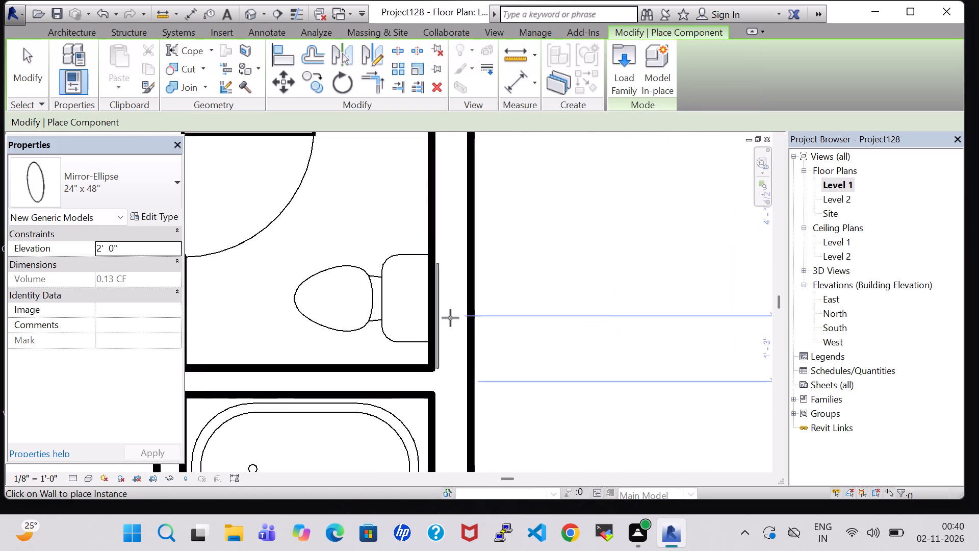
{"action": "scroll", "coordinate": [450, 318], "scroll_direction": "up", "scroll_amount": 4}
{"action": "middle_click_drag", "start_coordinate": [450, 318], "coordinate": [452, 281]}
{"action": "middle_click_drag", "start_coordinate": [465, 335], "coordinate": [487, 92]}
{"action": "scroll", "coordinate": [487, 92], "scroll_direction": "up", "scroll_amount": 1}
{"action": "middle_click_drag", "start_coordinate": [470, 374], "coordinate": [503, 153]}
{"action": "middle_click_drag", "start_coordinate": [495, 380], "coordinate": [515, 128]}
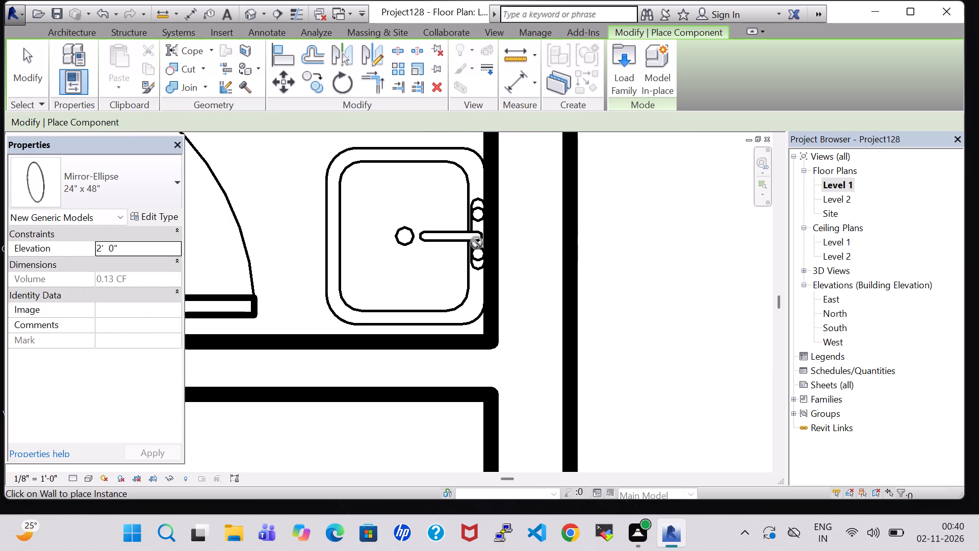
{"action": "scroll", "coordinate": [477, 243], "scroll_direction": "up", "scroll_amount": 6}
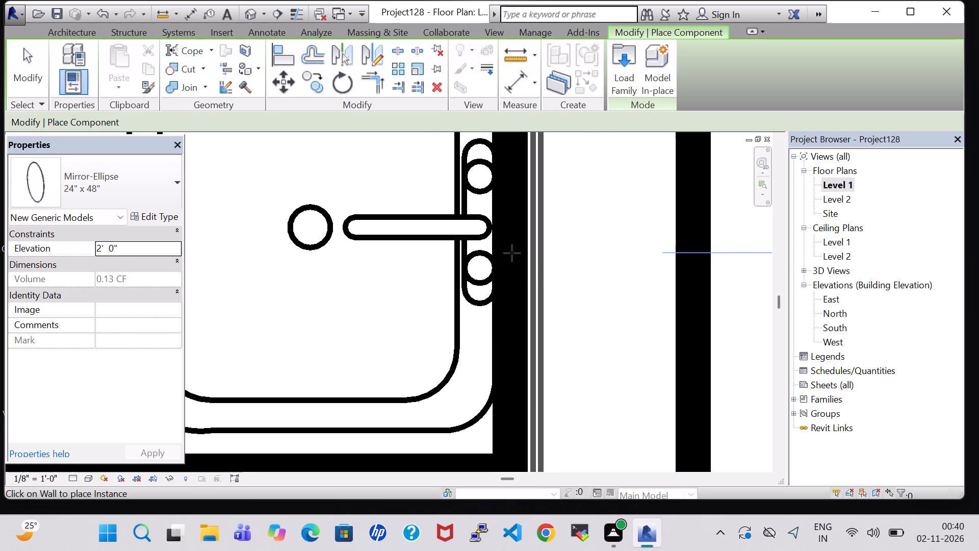
{"action": "scroll", "coordinate": [512, 253], "scroll_direction": "down", "scroll_amount": 10}
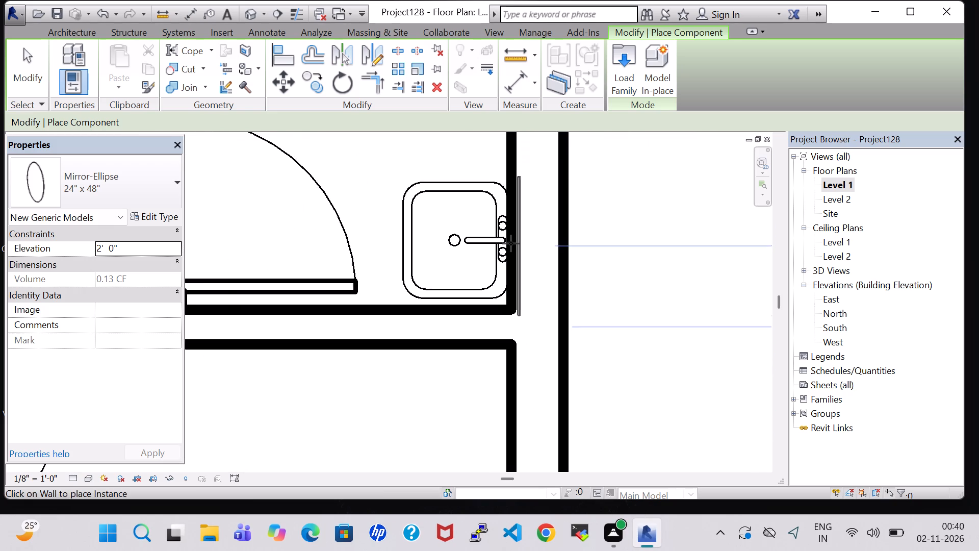
{"action": "scroll", "coordinate": [492, 240], "scroll_direction": "up", "scroll_amount": 2}
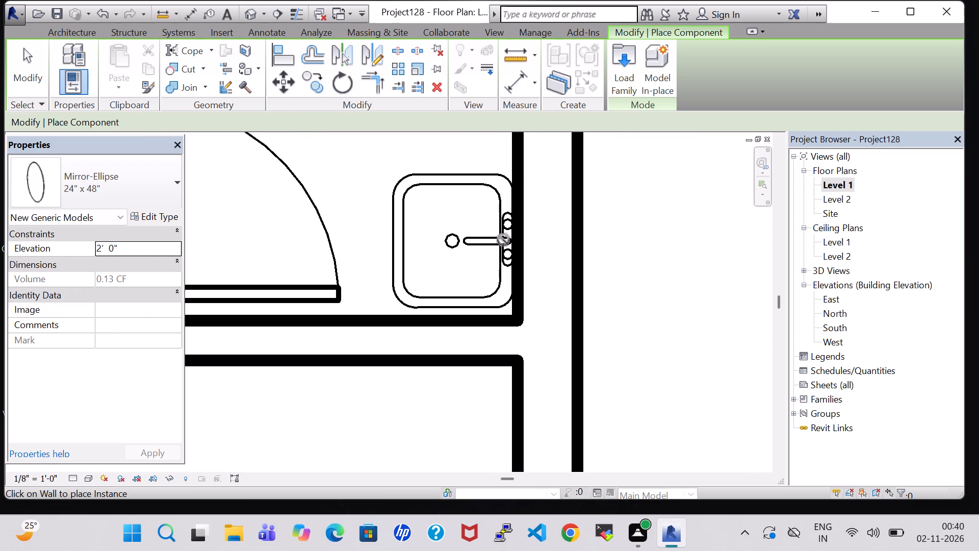
{"action": "left_click", "coordinate": [513, 240]}
{"action": "key", "text": "Escape"}
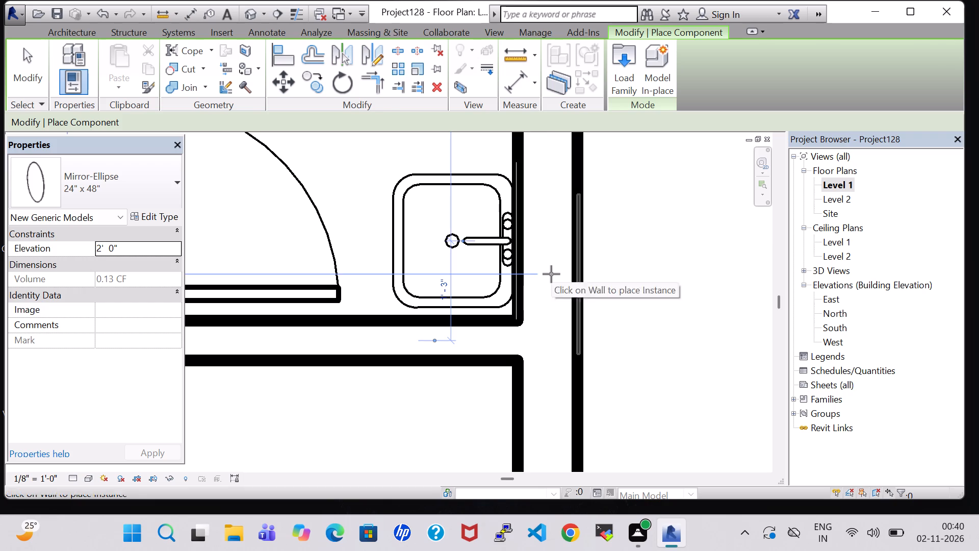
{"action": "key", "text": "Escape"}
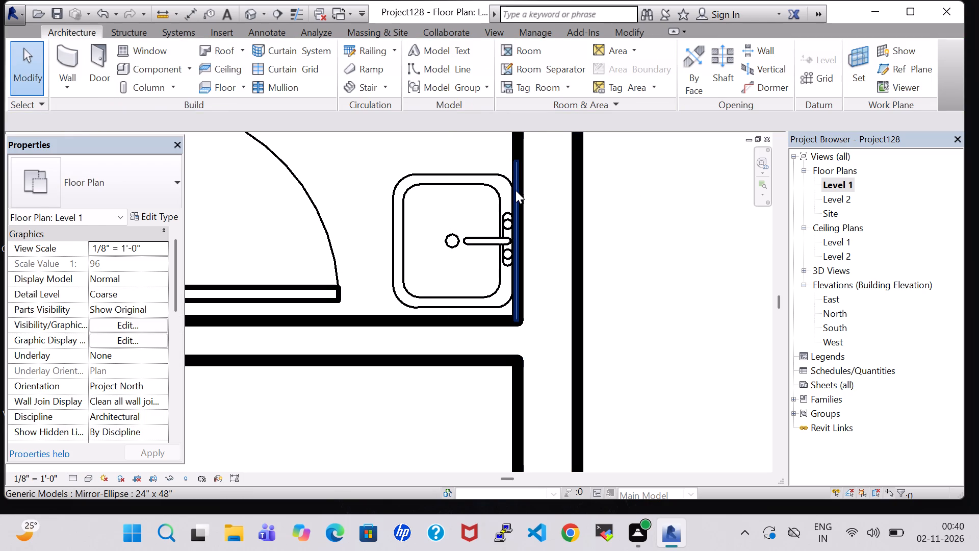
Set the elevation of the bathroom's elliptical mirror behind the sink to 3' 5".
{"action": "left_click", "coordinate": [516, 190]}
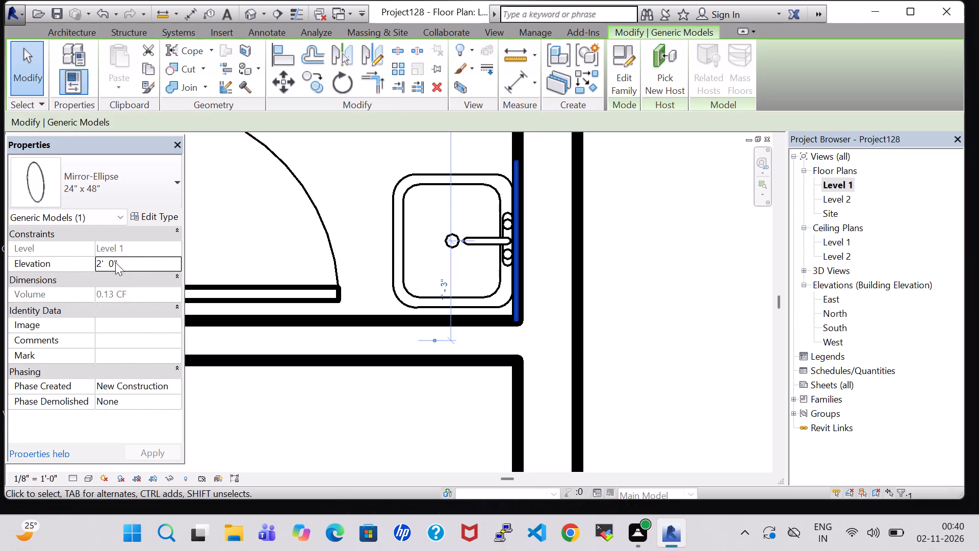
{"action": "left_click", "coordinate": [115, 262]}
{"action": "key", "text": "BackSpace"}
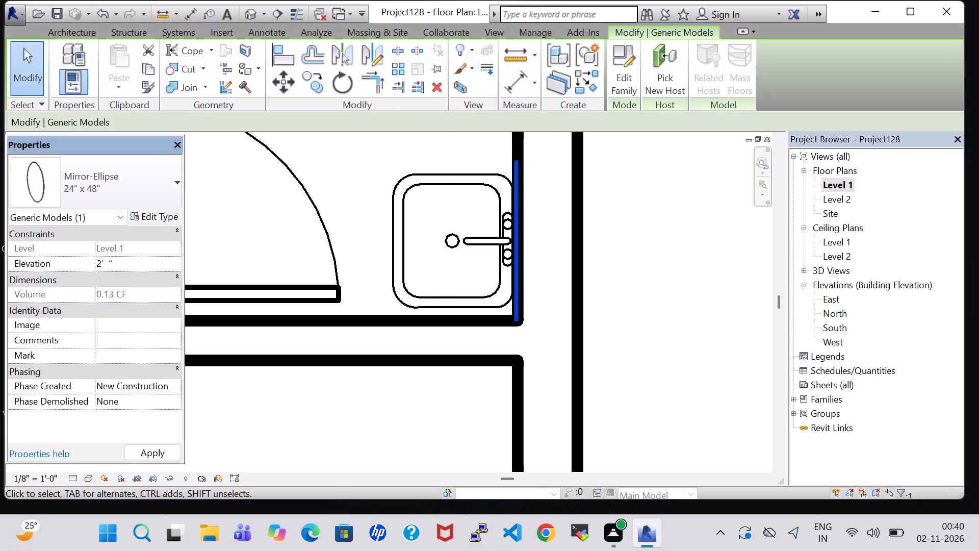
{"action": "key", "text": "5"}
{"action": "key", "text": "Left"}
{"action": "key", "text": "Left"}
{"action": "key", "text": "Left"}
{"action": "key", "text": "Left"}
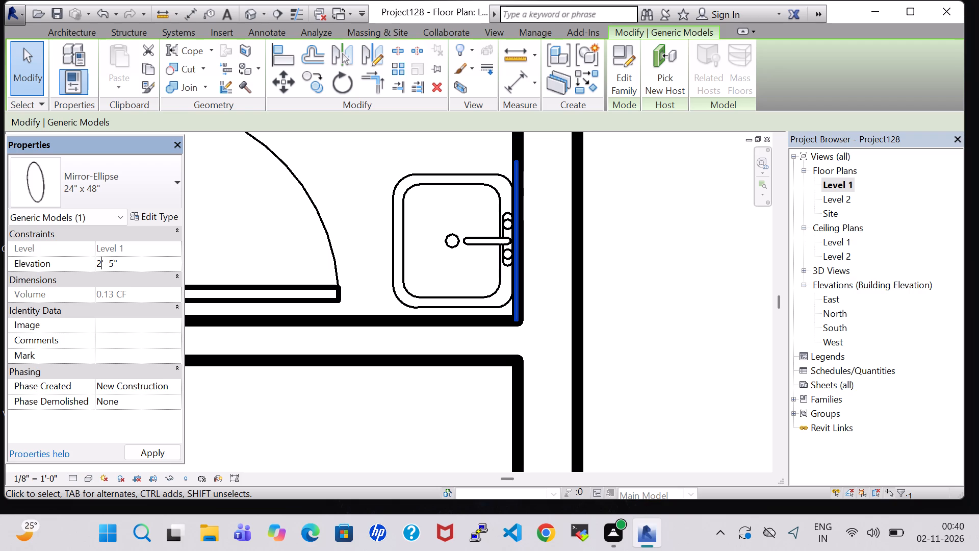
{"action": "key", "text": "BackSpace"}
{"action": "key", "text": "3"}
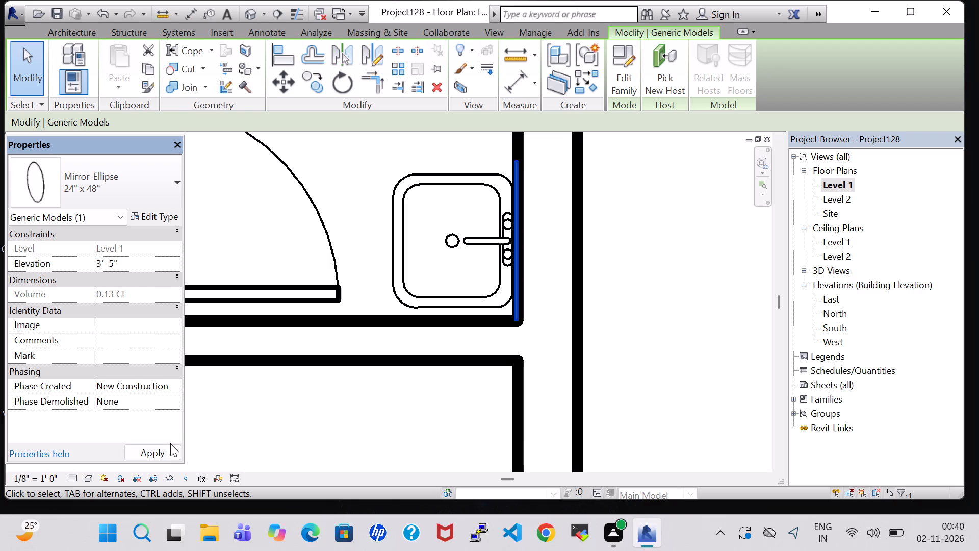
{"action": "left_click", "coordinate": [171, 445]}
{"action": "left_click", "coordinate": [398, 429]}
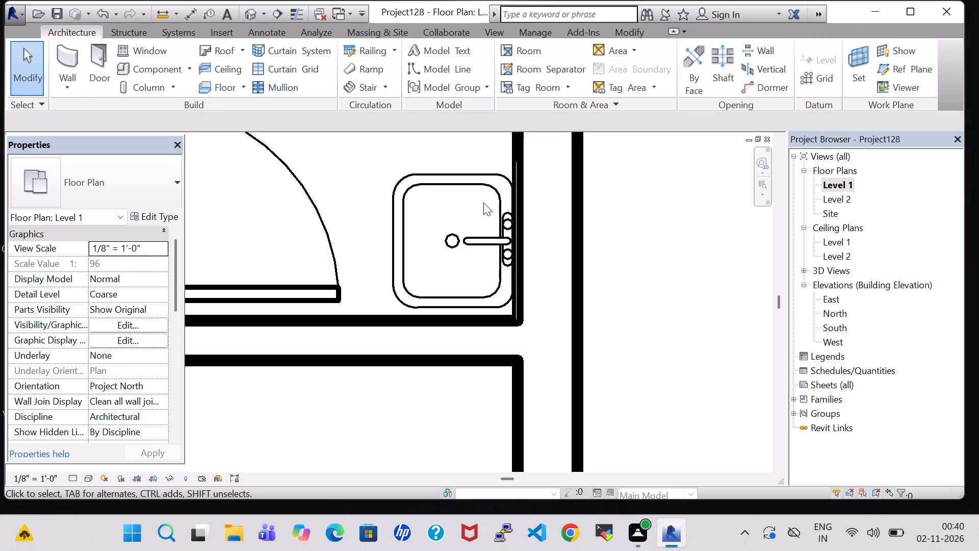
Nudge the bathroom mirror and the vanity sink slightly north, away from the bathroom's south wall.
{"action": "left_click", "coordinate": [517, 206]}
{"action": "key", "text": "Up"}
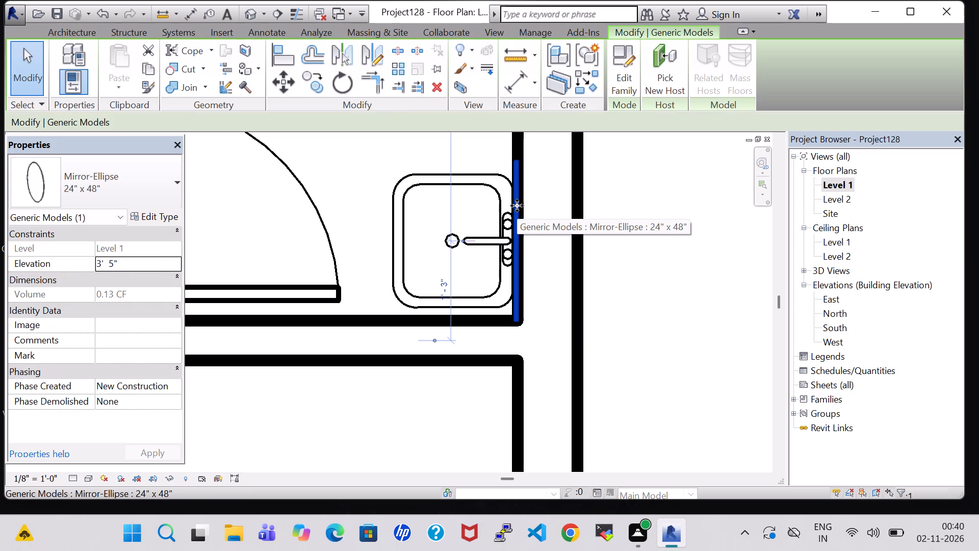
{"action": "key", "text": "Up"}
{"action": "key", "text": "Up"}
{"action": "left_click", "coordinate": [454, 182]}
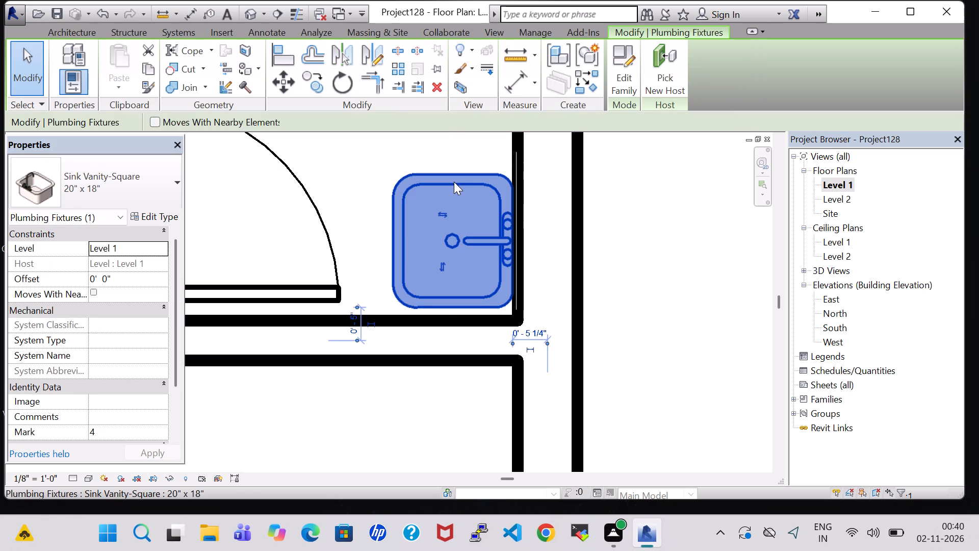
{"action": "key", "text": "Up"}
{"action": "key", "text": "Up"}
{"action": "key", "text": "Up"}
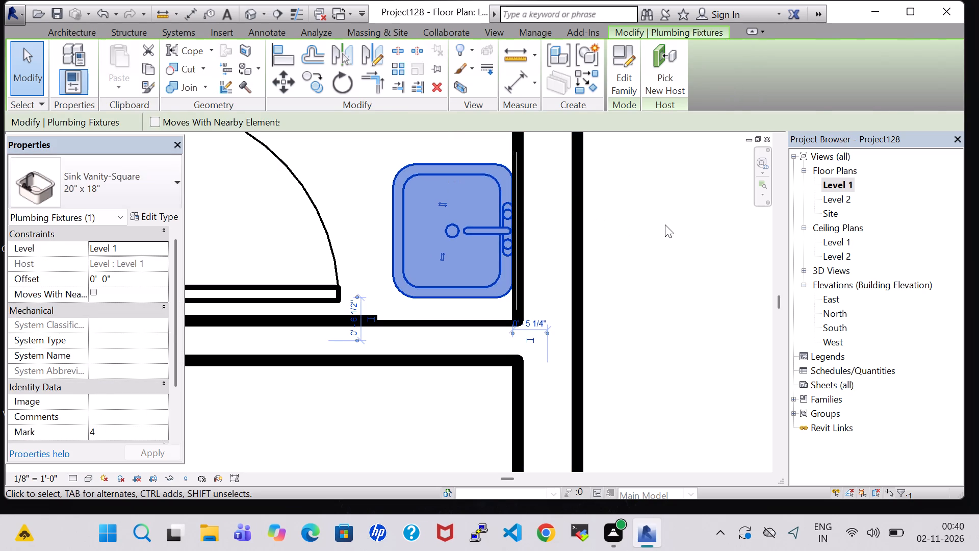
{"action": "left_click", "coordinate": [665, 224]}
Examine the bathroom's sink, mirror and tub in the 3D view, ending with the view oriented to the top.
{"action": "scroll", "coordinate": [415, 233], "scroll_direction": "down", "scroll_amount": 1}
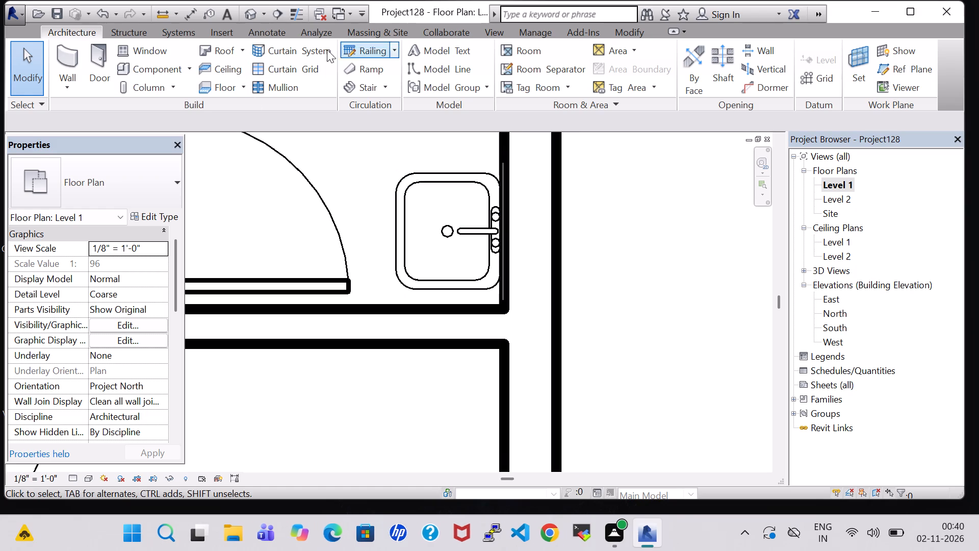
{"action": "left_click", "coordinate": [250, 11]}
{"action": "scroll", "coordinate": [426, 257], "scroll_direction": "down", "scroll_amount": 4}
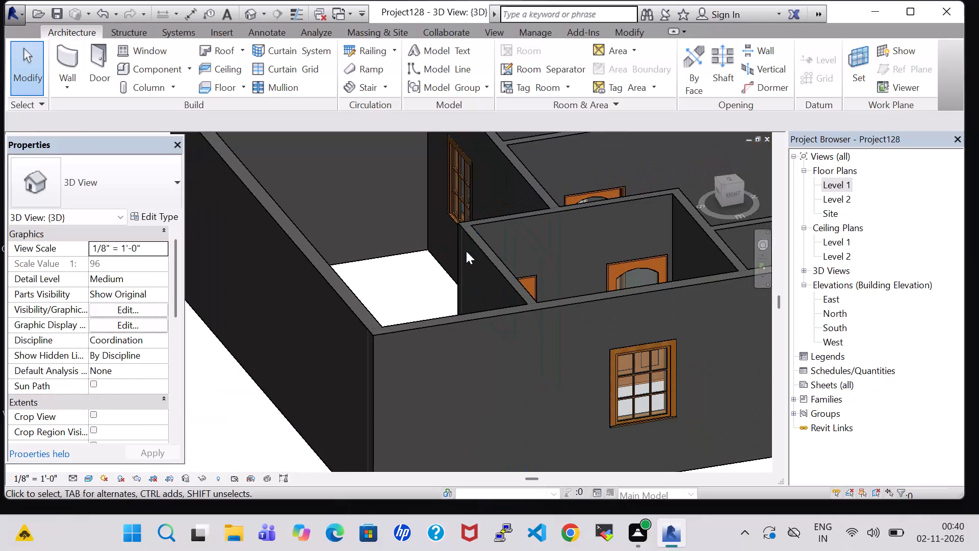
{"action": "middle_click_drag", "start_coordinate": [516, 245], "coordinate": [456, 383]}
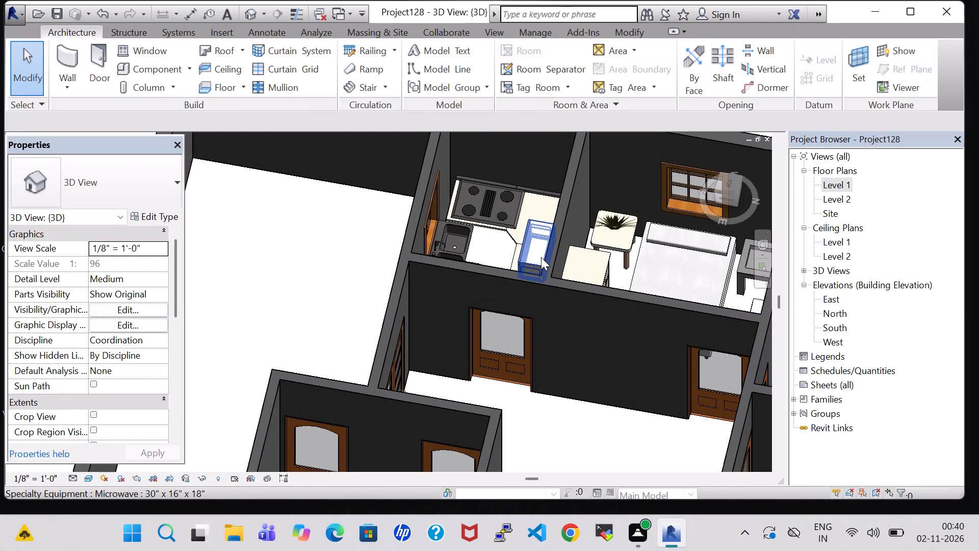
{"action": "middle_click_drag", "start_coordinate": [541, 262], "coordinate": [525, 370], "text": "shift"}
{"action": "middle_click_drag", "start_coordinate": [436, 328], "coordinate": [529, 101]}
{"action": "scroll", "coordinate": [436, 321], "scroll_direction": "up", "scroll_amount": 1}
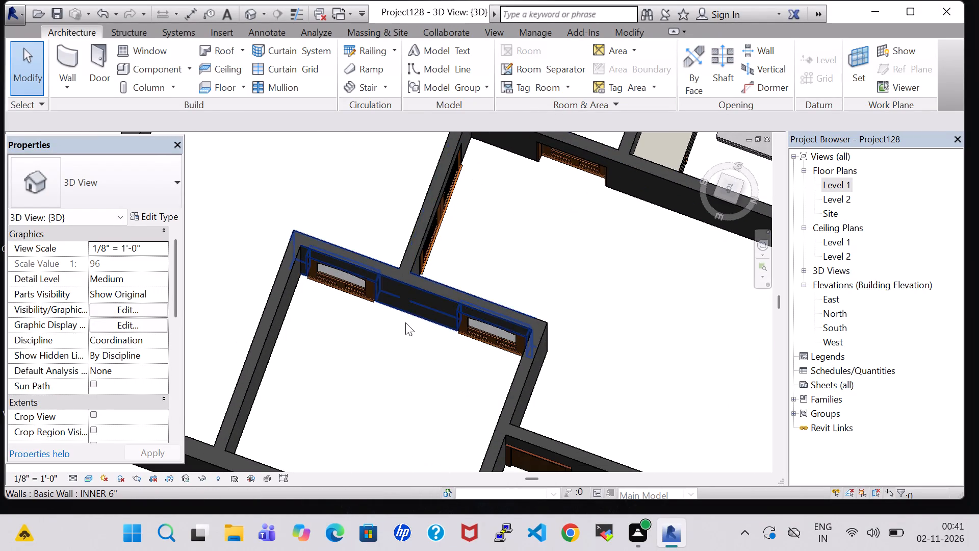
{"action": "middle_click_drag", "start_coordinate": [405, 322], "coordinate": [486, 96]}
{"action": "middle_click_drag", "start_coordinate": [630, 278], "coordinate": [620, 325]}
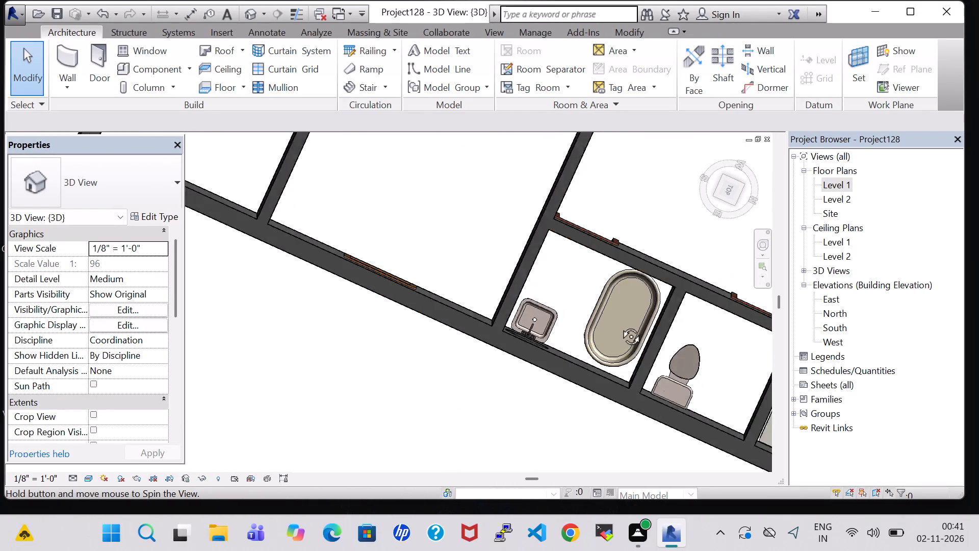
{"action": "middle_click_drag", "start_coordinate": [620, 325], "coordinate": [619, 344]}
{"action": "scroll", "coordinate": [602, 330], "scroll_direction": "up", "scroll_amount": 6}
{"action": "middle_click_drag", "start_coordinate": [514, 283], "coordinate": [472, 270], "text": "shift"}
{"action": "middle_click_drag", "start_coordinate": [292, 263], "coordinate": [661, 315]}
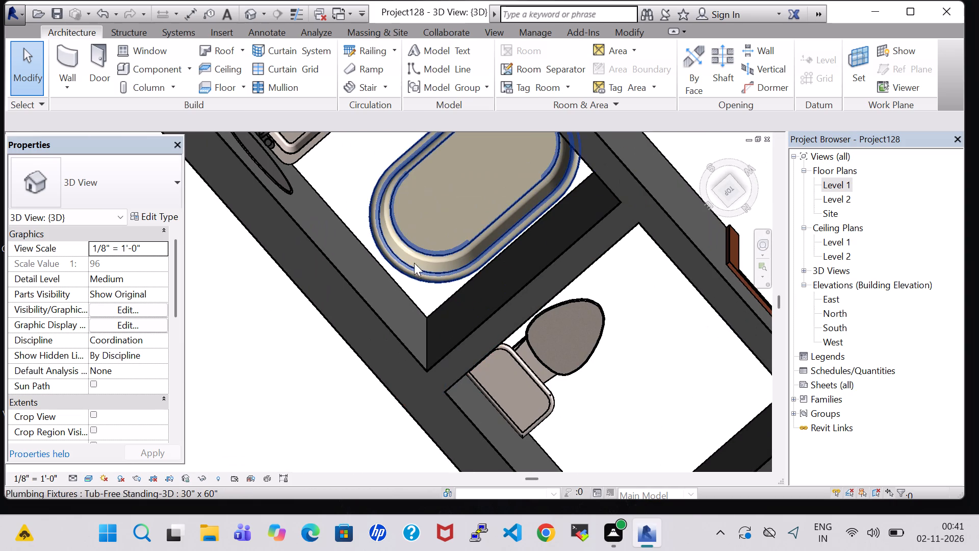
{"action": "middle_click_drag", "start_coordinate": [414, 263], "coordinate": [467, 202], "text": "shift"}
{"action": "scroll", "coordinate": [535, 176], "scroll_direction": "down", "scroll_amount": 5}
{"action": "middle_click_drag", "start_coordinate": [557, 163], "coordinate": [569, 293]}
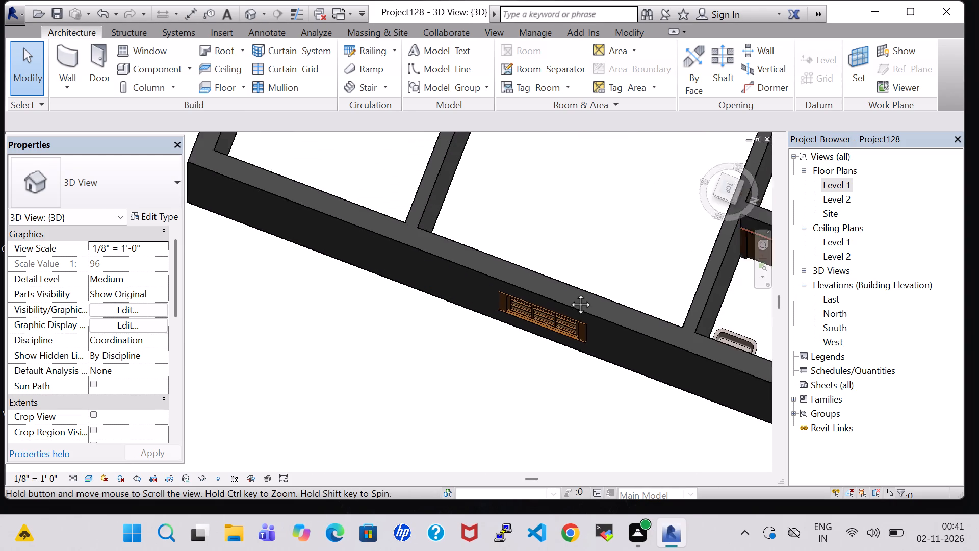
{"action": "middle_click_drag", "start_coordinate": [569, 293], "coordinate": [530, 441]}
{"action": "middle_click_drag", "start_coordinate": [537, 433], "coordinate": [392, 277]}
{"action": "middle_click_drag", "start_coordinate": [436, 279], "coordinate": [359, 249]}
{"action": "scroll", "coordinate": [359, 249], "scroll_direction": "up", "scroll_amount": 1}
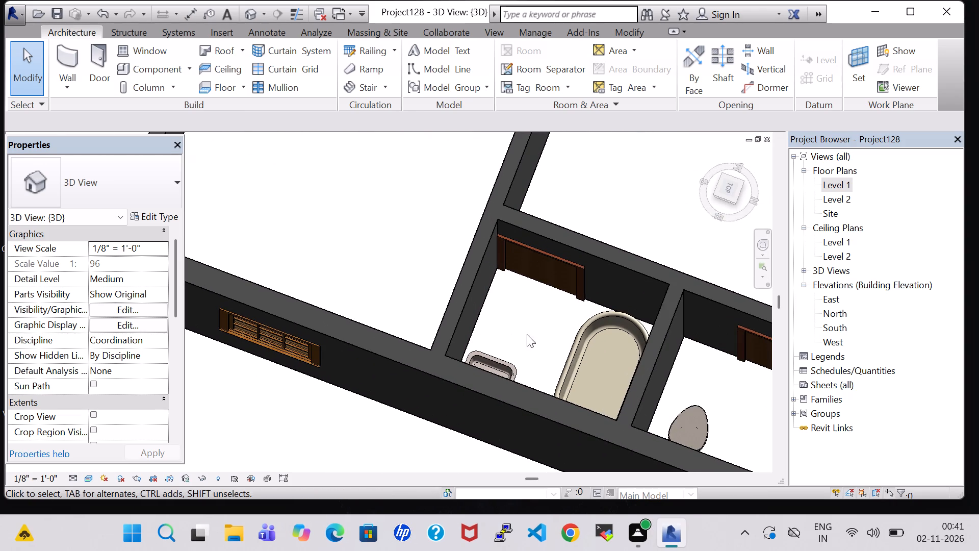
{"action": "middle_click_drag", "start_coordinate": [536, 322], "coordinate": [520, 395], "text": "shift"}
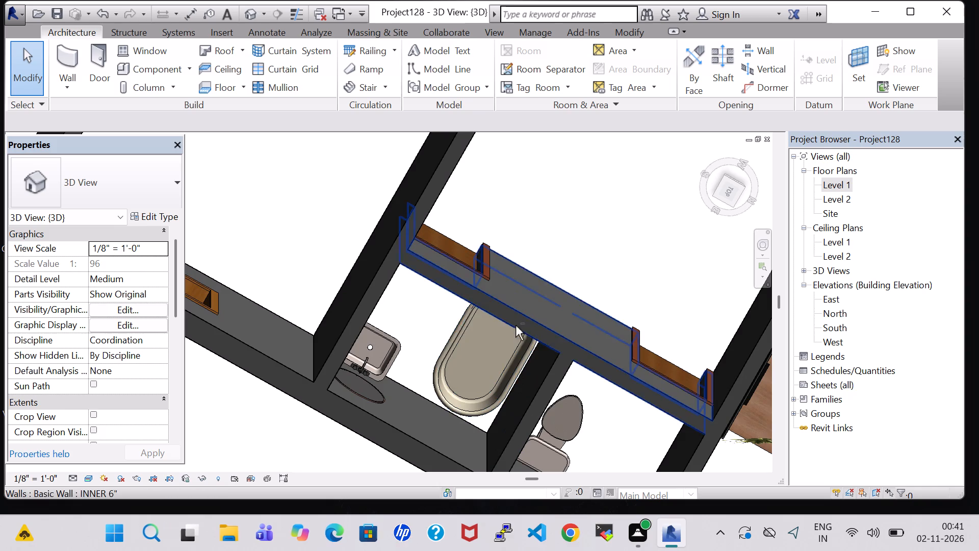
{"action": "middle_click_drag", "start_coordinate": [404, 320], "coordinate": [416, 247]}
{"action": "middle_click", "coordinate": [416, 246], "text": "shift"}
{"action": "middle_click_drag", "start_coordinate": [635, 217], "coordinate": [626, 258], "text": "shift"}
{"action": "left_click", "coordinate": [704, 182]}
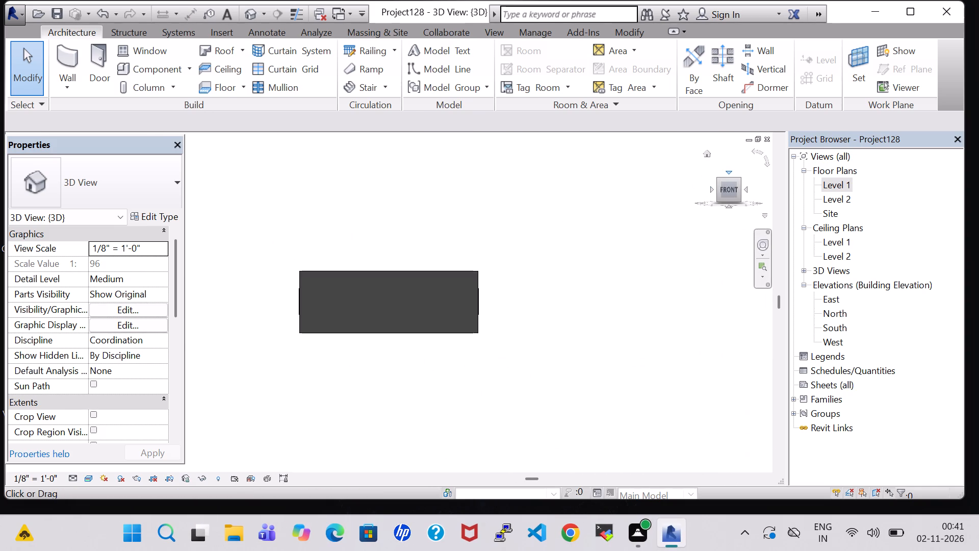
{"action": "triple_click", "coordinate": [731, 170]}
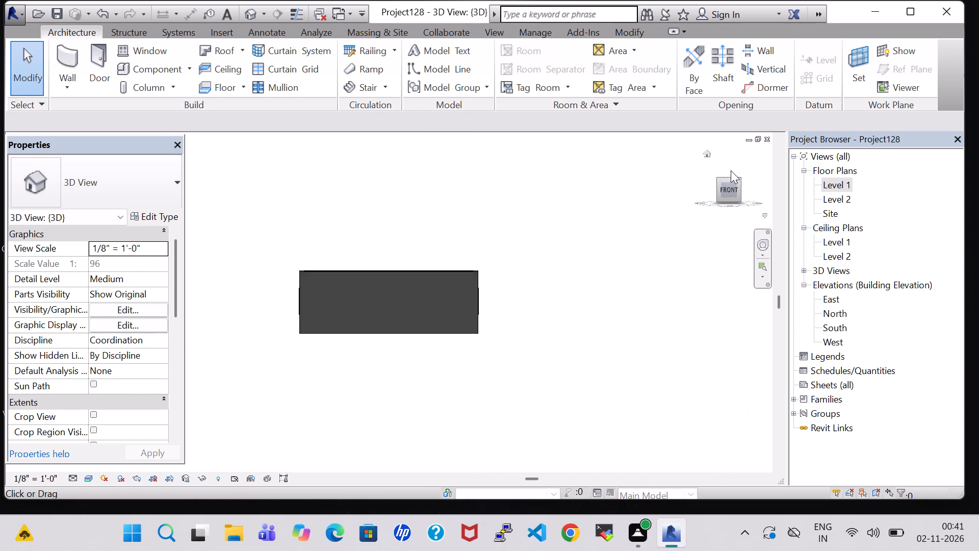
{"action": "scroll", "coordinate": [457, 264], "scroll_direction": "up", "scroll_amount": 5}
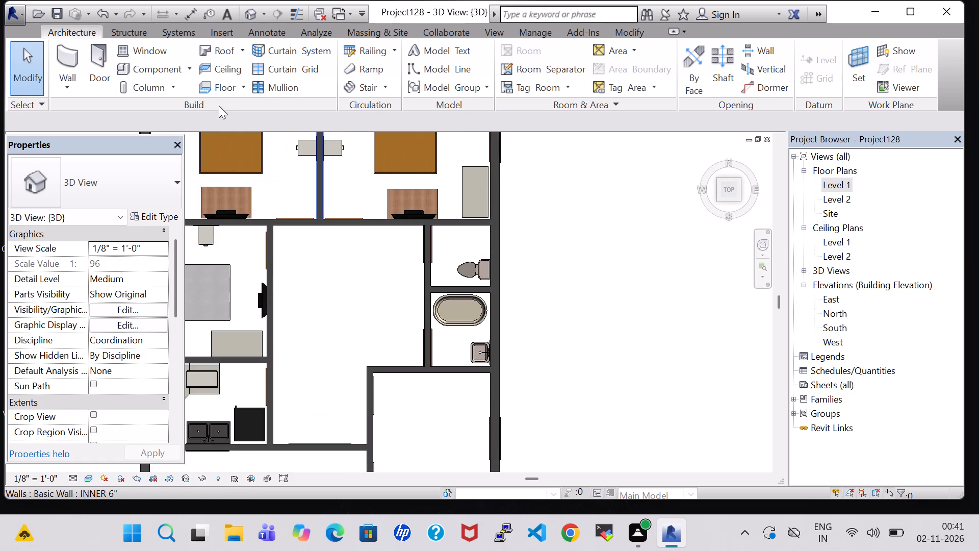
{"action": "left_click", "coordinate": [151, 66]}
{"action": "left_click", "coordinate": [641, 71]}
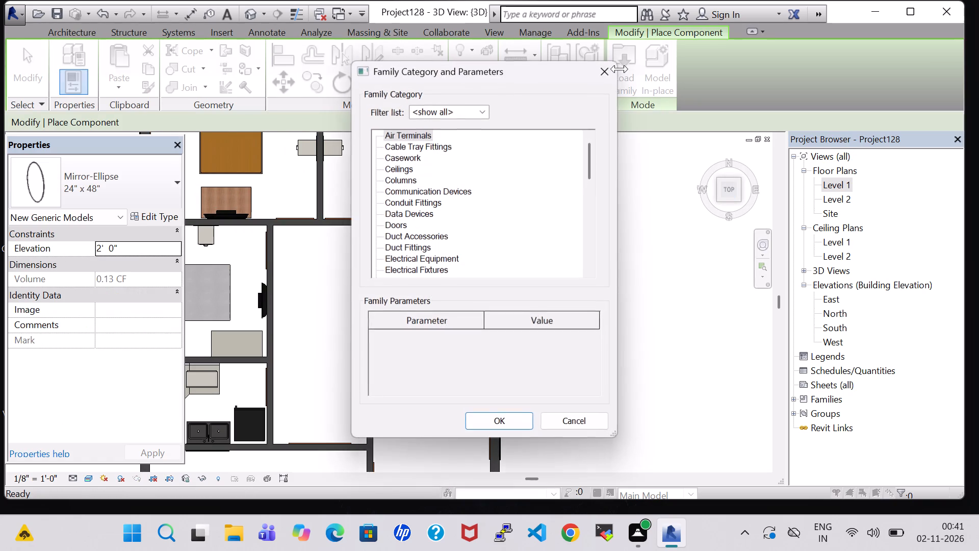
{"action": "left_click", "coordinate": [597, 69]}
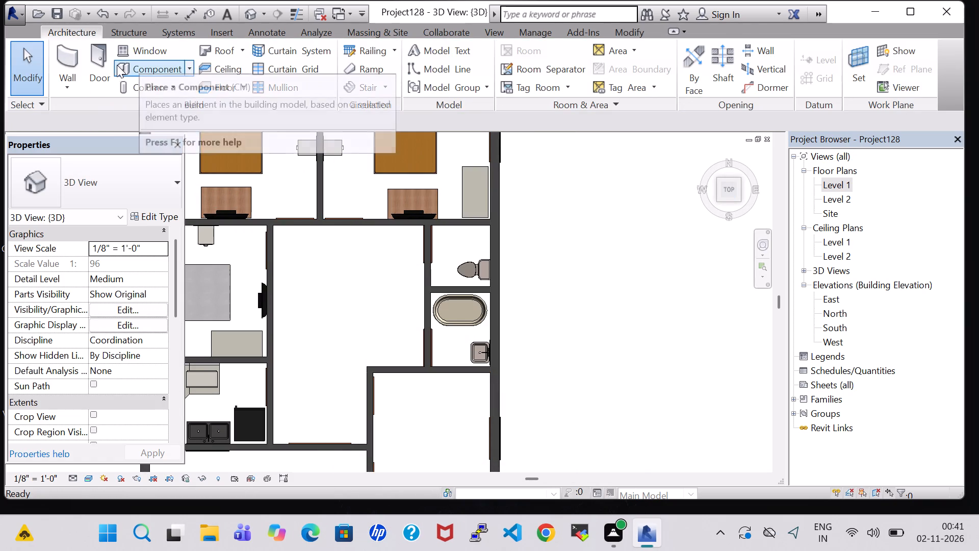
Load the Floor Drain - Round family from the US Imperial library's Plumbing, MEP, Fixtures, Drains folder.
{"action": "left_click", "coordinate": [159, 66]}
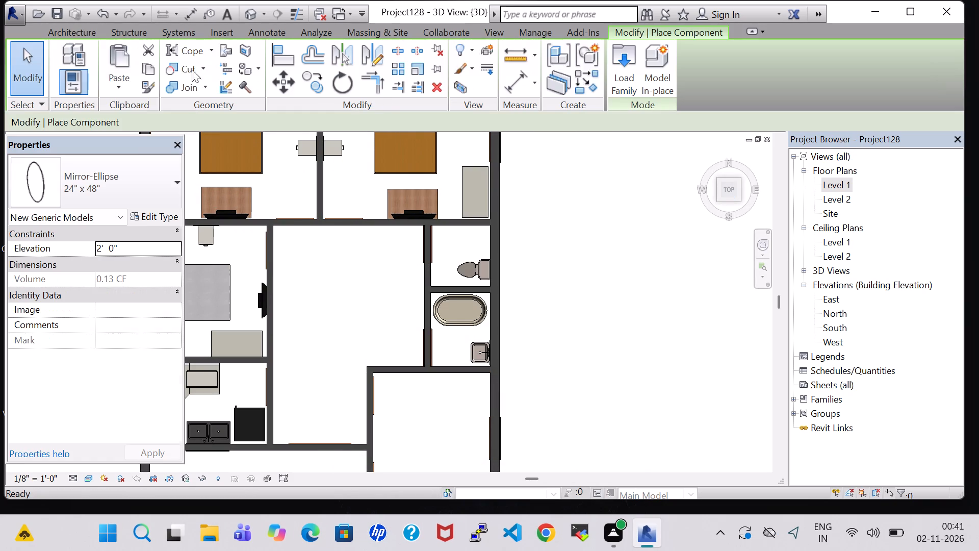
{"action": "left_click", "coordinate": [617, 79]}
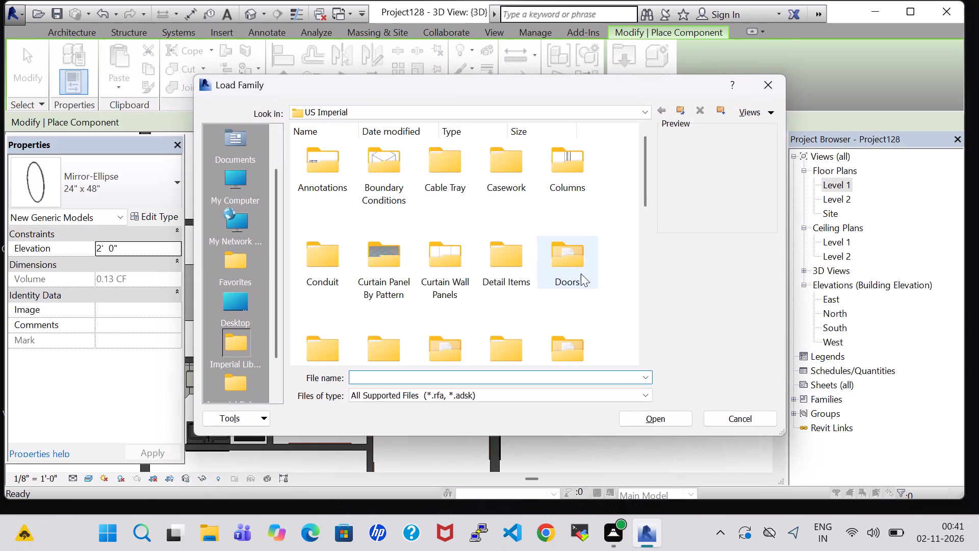
{"action": "left_click", "coordinate": [581, 273]}
{"action": "key", "text": "p"}
{"action": "double_click", "coordinate": [440, 177]}
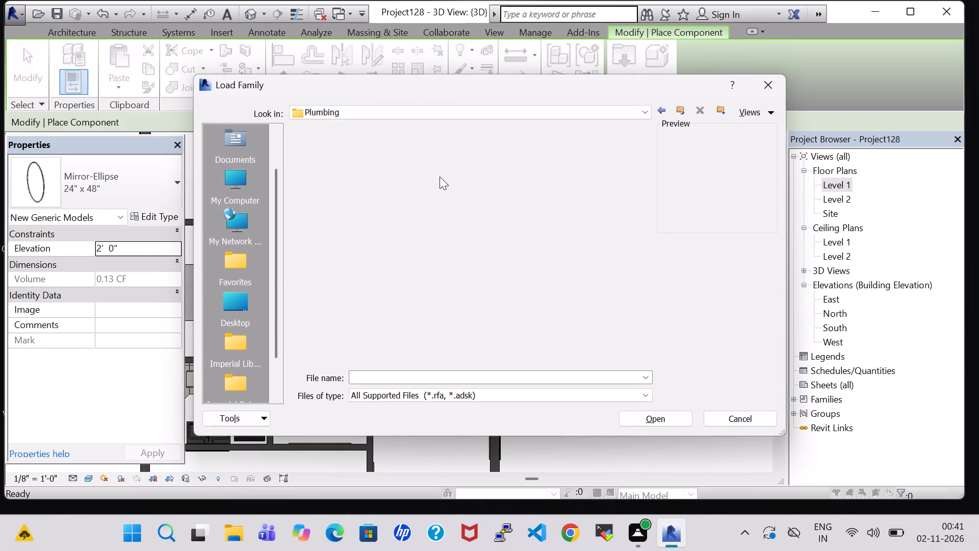
{"action": "triple_click", "coordinate": [363, 174]}
{"action": "double_click", "coordinate": [378, 177]}
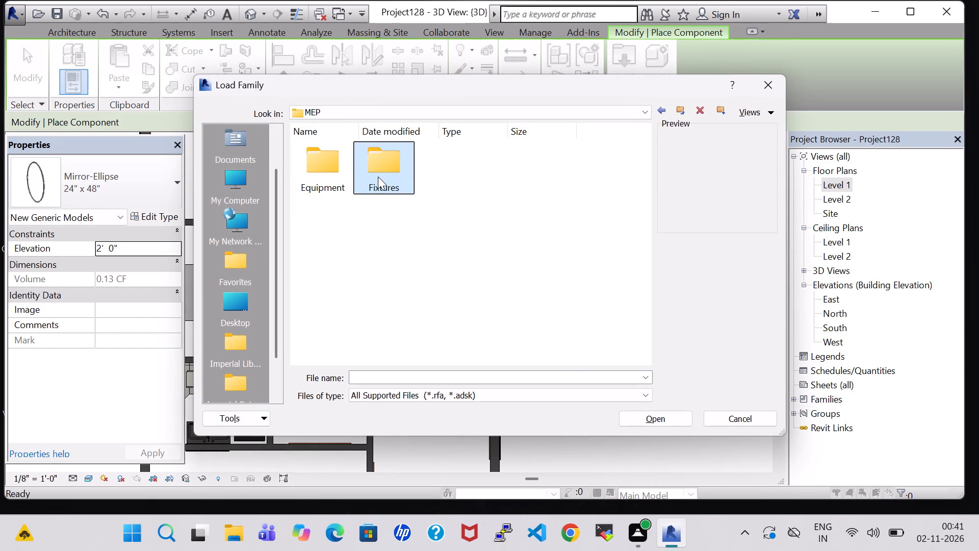
{"action": "double_click", "coordinate": [486, 175]}
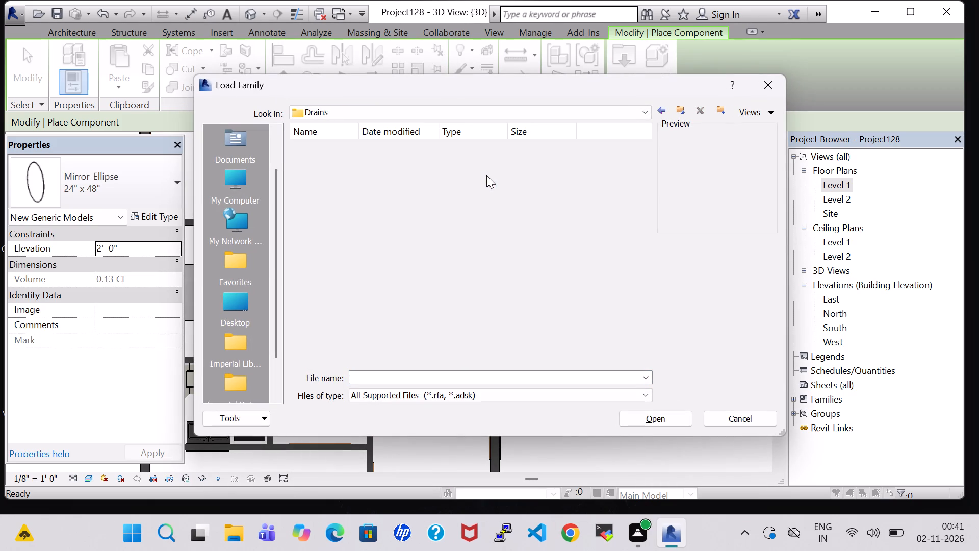
{"action": "left_click", "coordinate": [377, 184]}
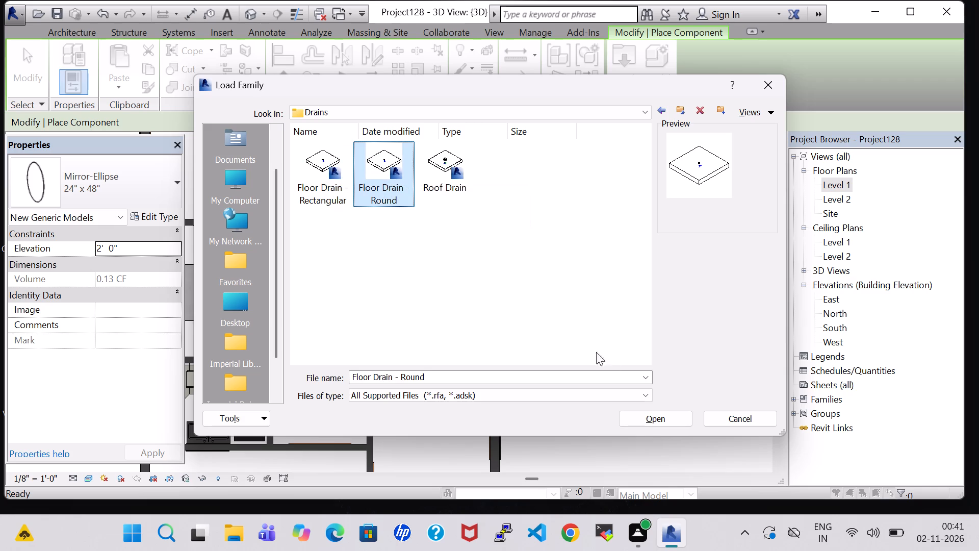
{"action": "left_click", "coordinate": [642, 421]}
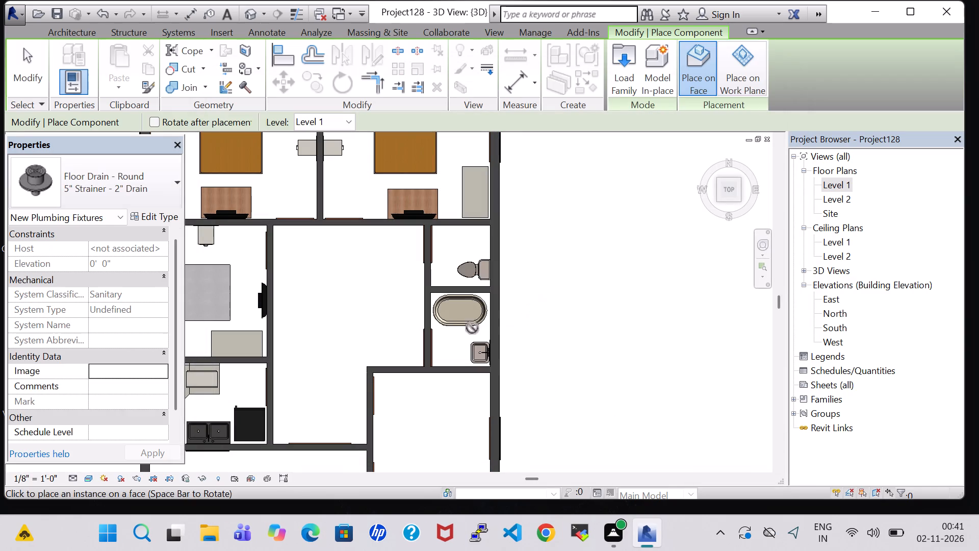
Place the 5" Strainer - 2" Drain floor drain on the Level 1 work plane in the bathroom, between the tub and the sink.
{"action": "left_click", "coordinate": [731, 81]}
{"action": "scroll", "coordinate": [477, 334], "scroll_direction": "up", "scroll_amount": 8}
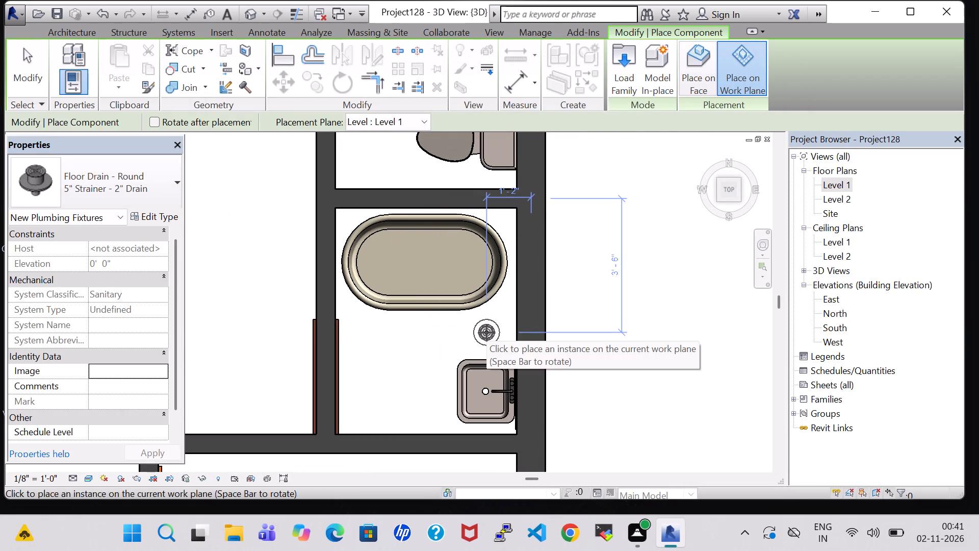
{"action": "left_click", "coordinate": [484, 329]}
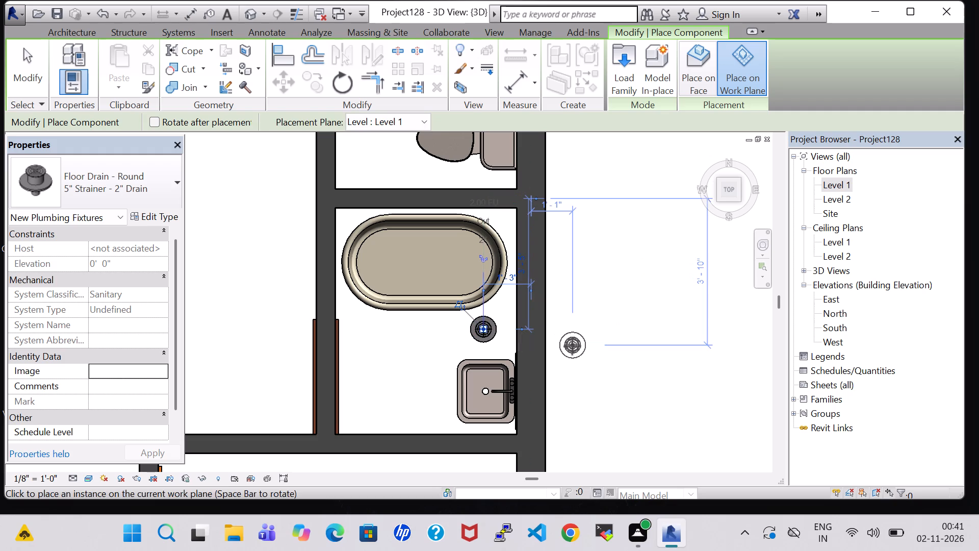
{"action": "key", "text": "Escape"}
{"action": "key", "text": "Escape"}
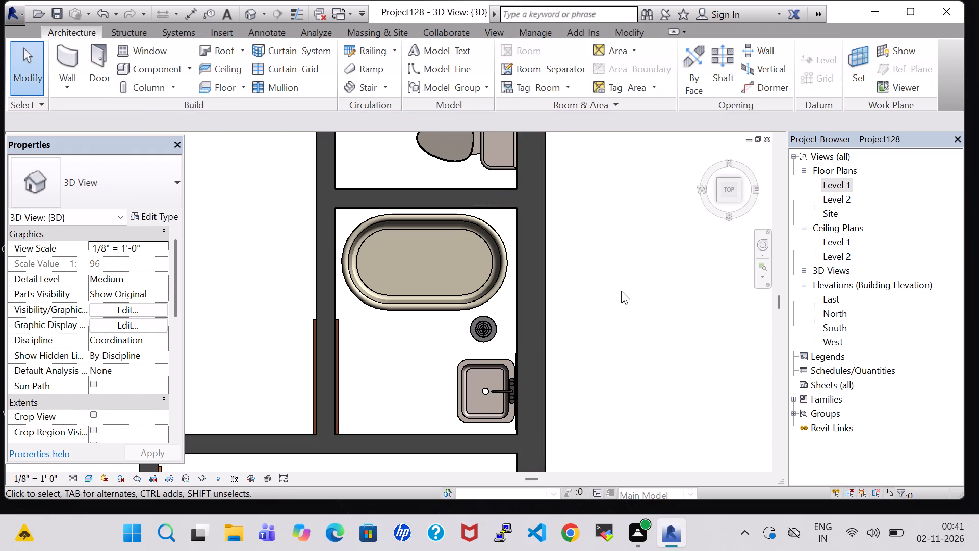
{"action": "left_click", "coordinate": [621, 291]}
Place a second 5" Strainer - 2" Drain floor drain on the Level 1 work plane in the toilet room, north of the toilet.
{"action": "left_click", "coordinate": [474, 323]}
{"action": "right_click", "coordinate": [474, 323]}
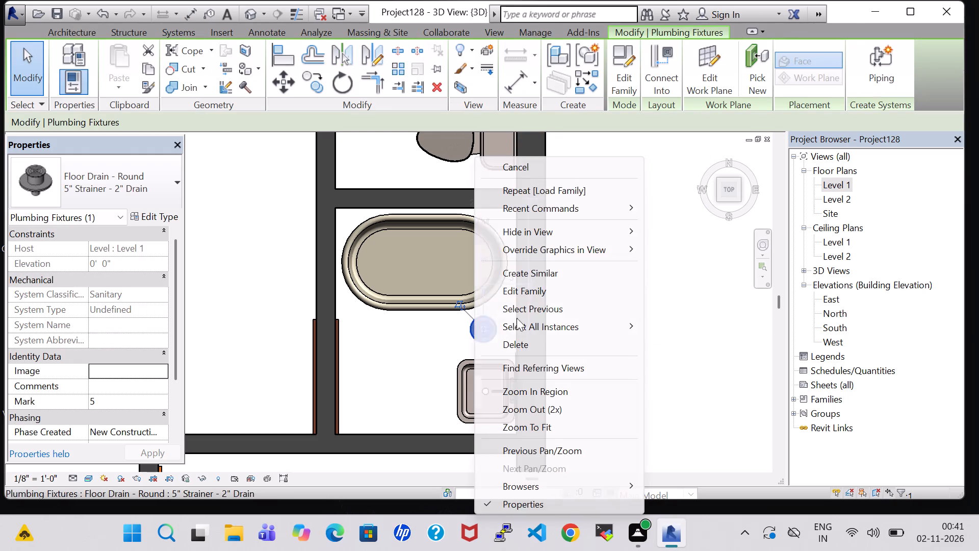
{"action": "left_click", "coordinate": [540, 278]}
{"action": "middle_click_drag", "start_coordinate": [411, 241], "coordinate": [433, 476]}
{"action": "scroll", "coordinate": [422, 348], "scroll_direction": "up", "scroll_amount": 1}
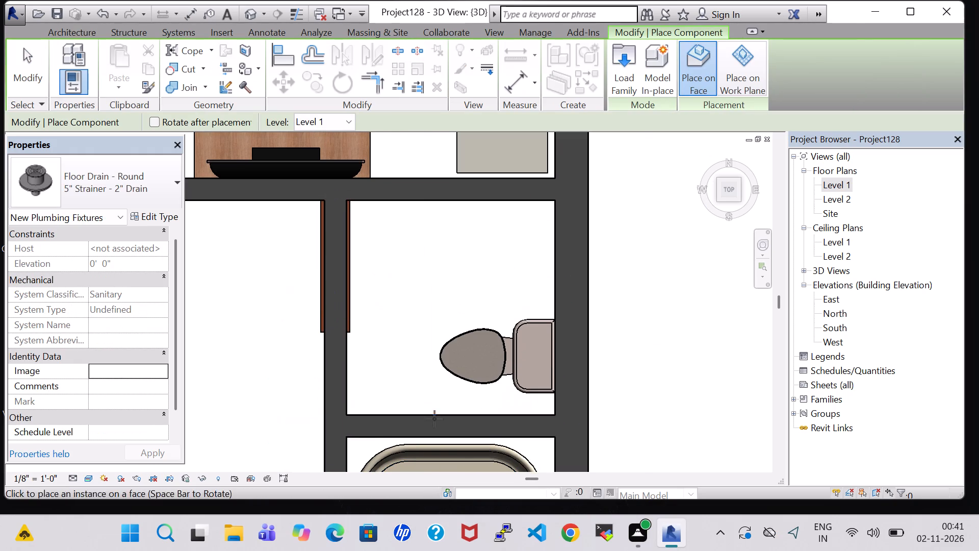
{"action": "left_click", "coordinate": [733, 62]}
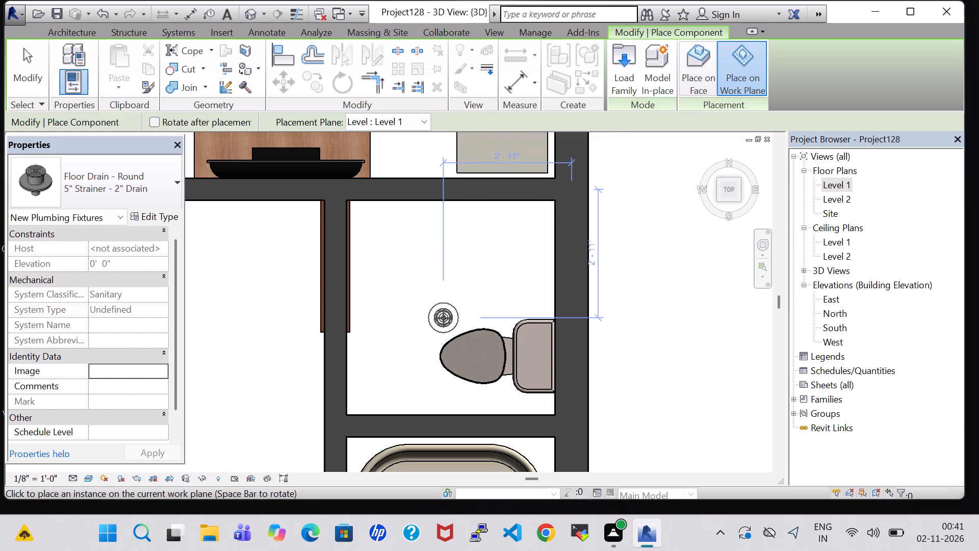
{"action": "left_click", "coordinate": [525, 231]}
{"action": "key", "text": "Escape"}
{"action": "key", "text": "Escape"}
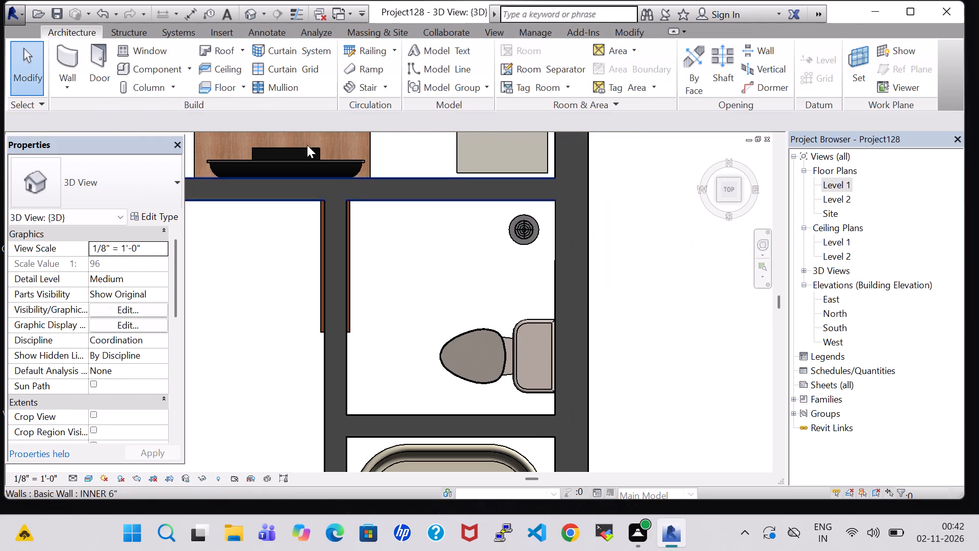
Place tagged rooms in the toilet and the bathroom on the Level 1 floor plan.
{"action": "double_click", "coordinate": [247, 15]}
{"action": "left_click", "coordinate": [252, 15]}
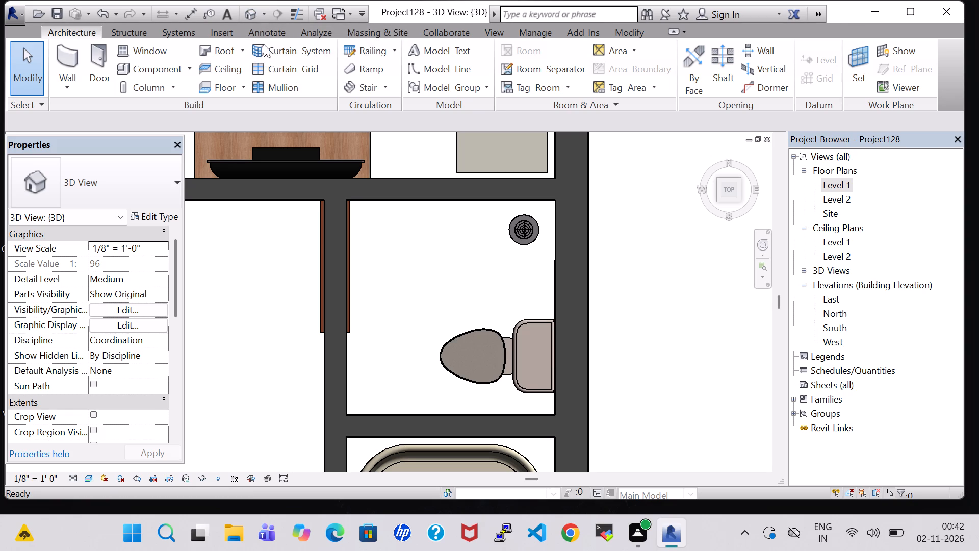
{"action": "double_click", "coordinate": [828, 184]}
{"action": "scroll", "coordinate": [684, 228], "scroll_direction": "down", "scroll_amount": 9}
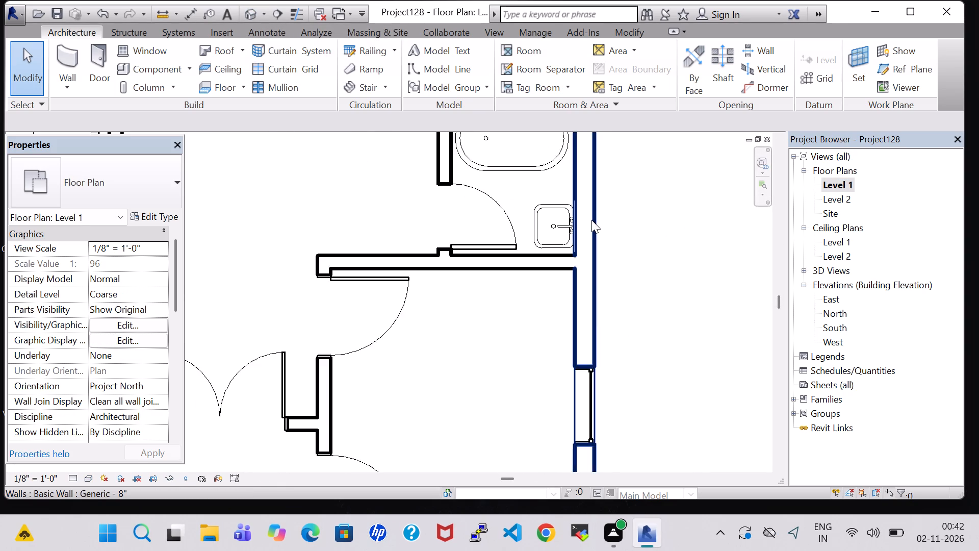
{"action": "scroll", "coordinate": [591, 220], "scroll_direction": "down", "scroll_amount": 4}
{"action": "middle_click_drag", "start_coordinate": [594, 203], "coordinate": [585, 298]}
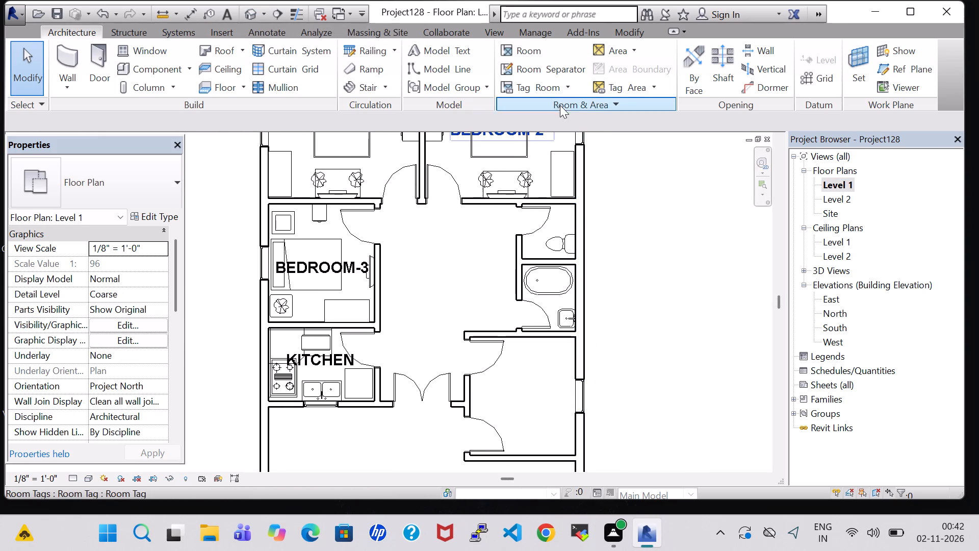
{"action": "left_click", "coordinate": [524, 53]}
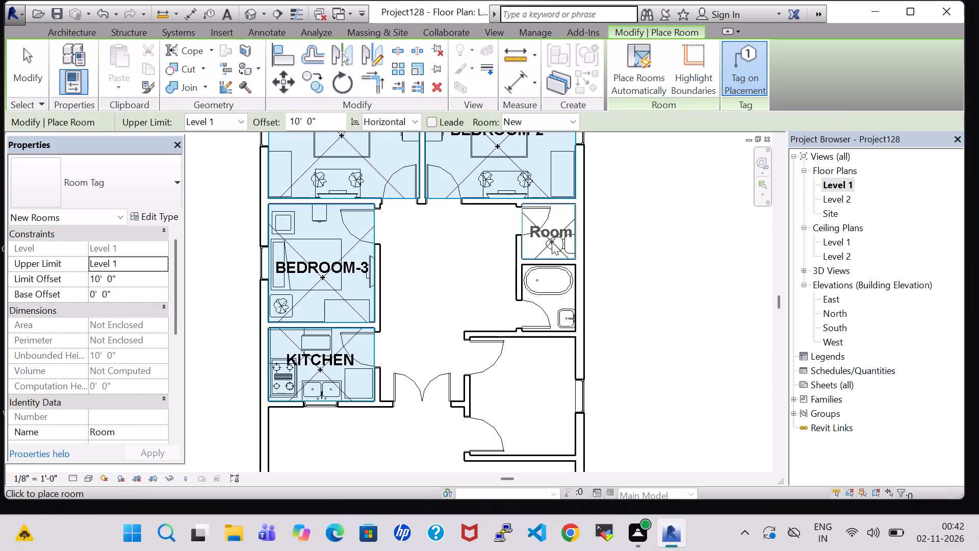
{"action": "left_click", "coordinate": [552, 242]}
{"action": "left_click", "coordinate": [551, 305]}
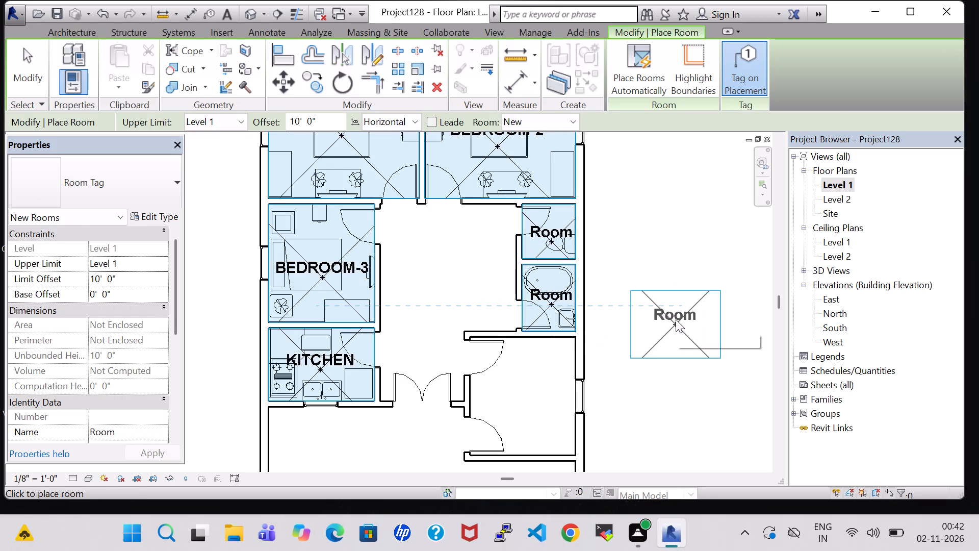
{"action": "key", "text": "Escape"}
{"action": "key", "text": "Escape"}
Rename the bathroom's room tag as BATH.
{"action": "double_click", "coordinate": [548, 291]}
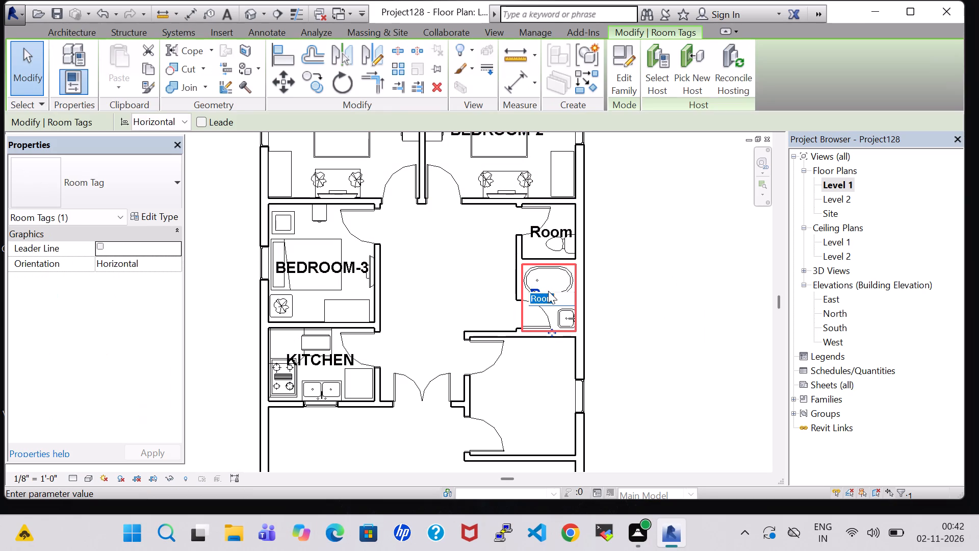
{"action": "key", "text": "BackSpace"}
{"action": "type", "text": "BATH"}
{"action": "key", "text": "Return"}
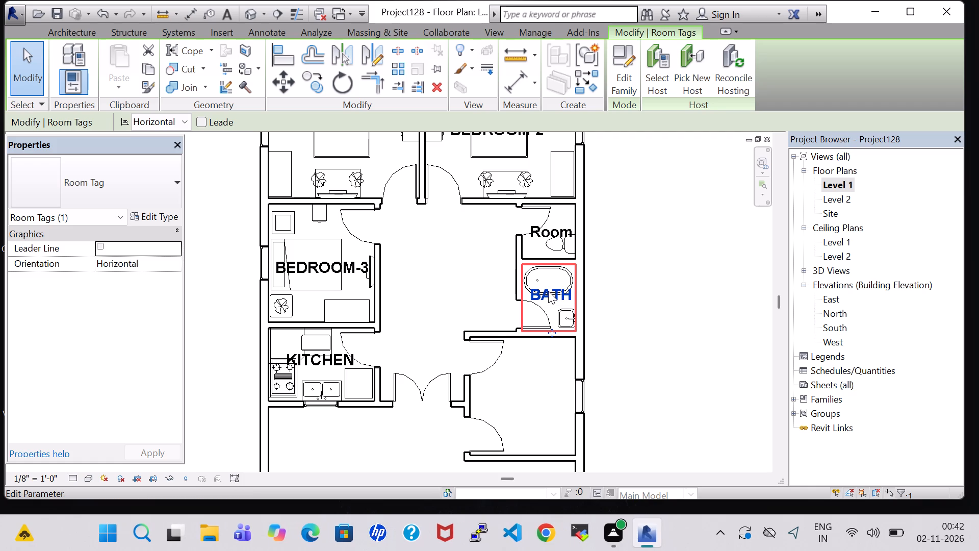
Rename the toilet's room tag as WC.
{"action": "left_click", "coordinate": [549, 230]}
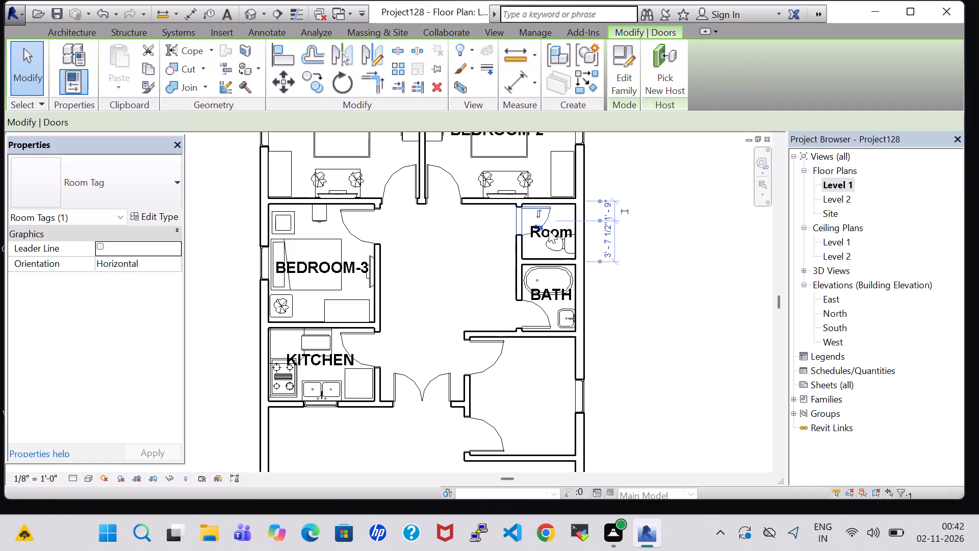
{"action": "left_click", "coordinate": [691, 283]}
{"action": "left_click", "coordinate": [555, 232]}
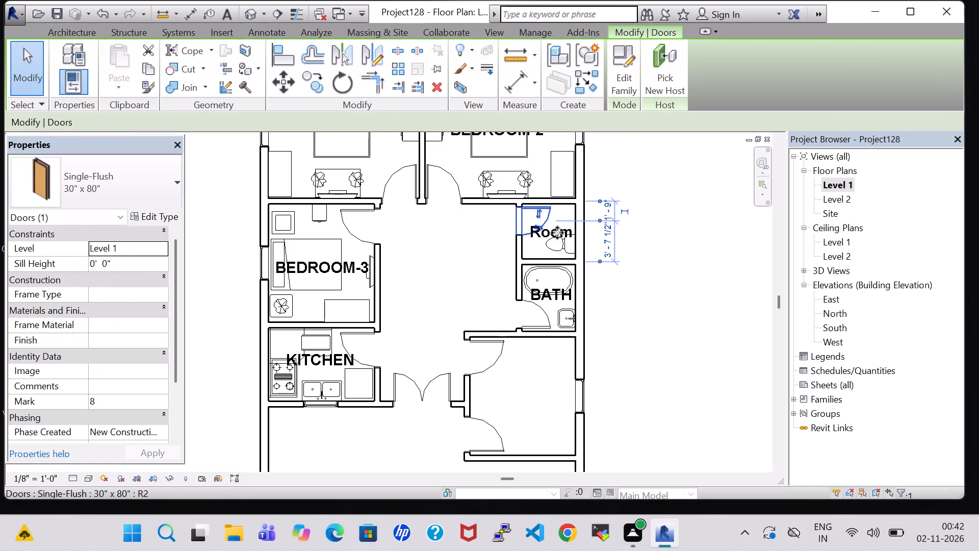
{"action": "left_click", "coordinate": [703, 311]}
{"action": "triple_click", "coordinate": [564, 238]}
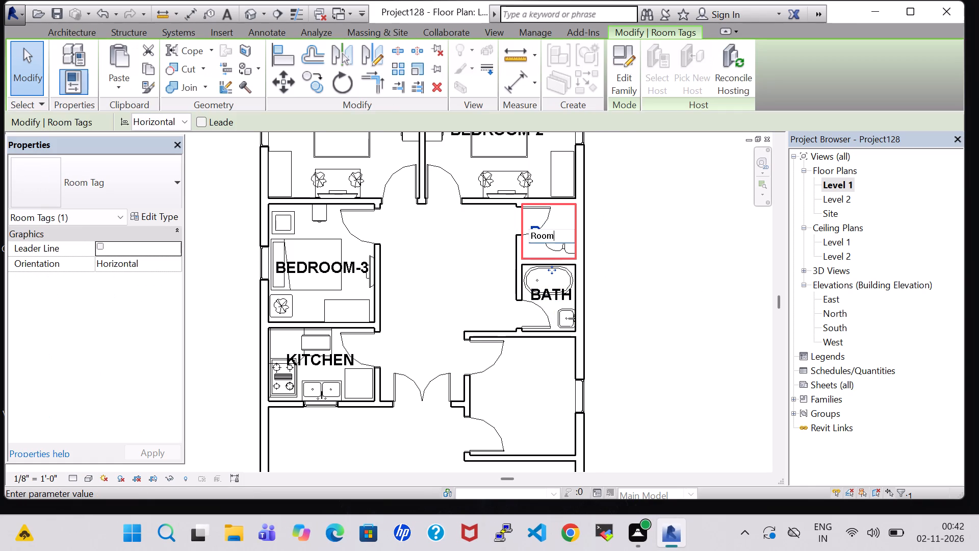
{"action": "key", "text": "BackSpace"}
{"action": "type", "text": "WC"}
{"action": "key", "text": "Left"}
{"action": "key", "text": "Left"}
{"action": "key", "text": "Left"}
{"action": "key", "text": "Right"}
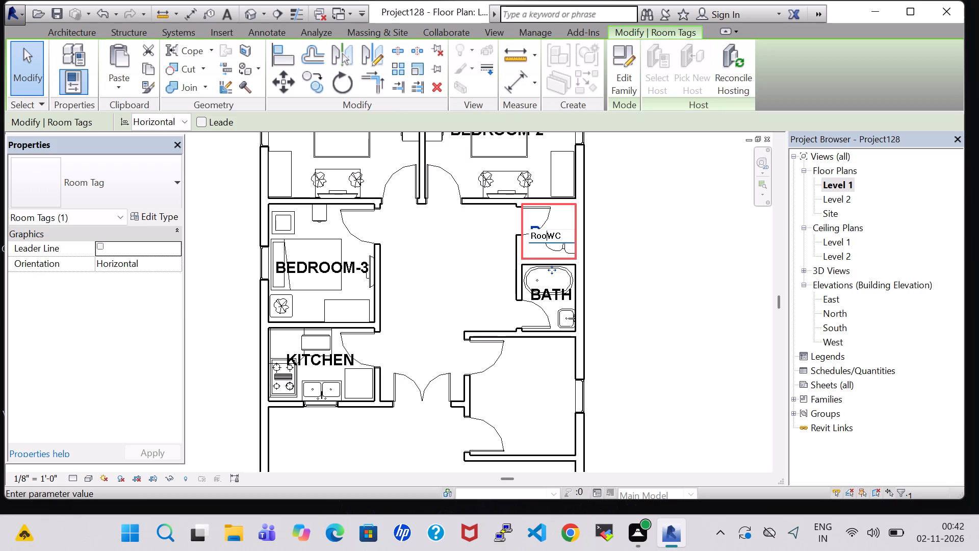
{"action": "key", "text": "BackSpace"}
{"action": "key", "text": "BackSpace"}
{"action": "key", "text": "BackSpace"}
{"action": "key", "text": "Return"}
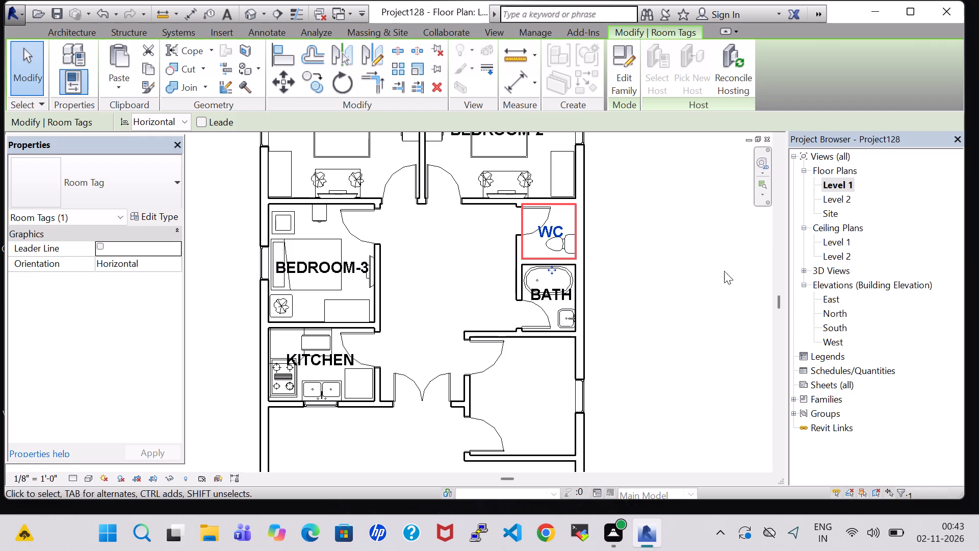
Load the Sofa-Corbu family from the US Imperial library's Furniture, Seating folder.
{"action": "left_click", "coordinate": [428, 274]}
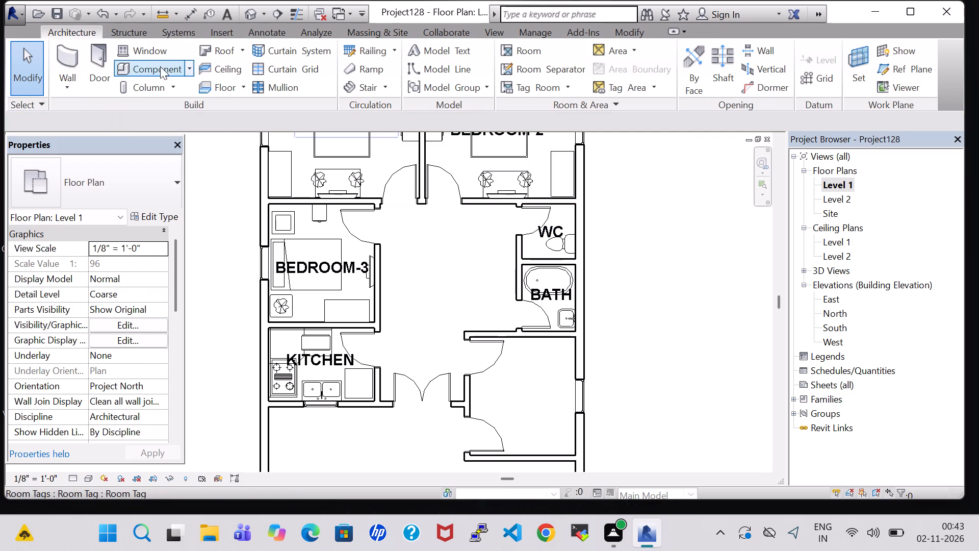
{"action": "left_click", "coordinate": [160, 66]}
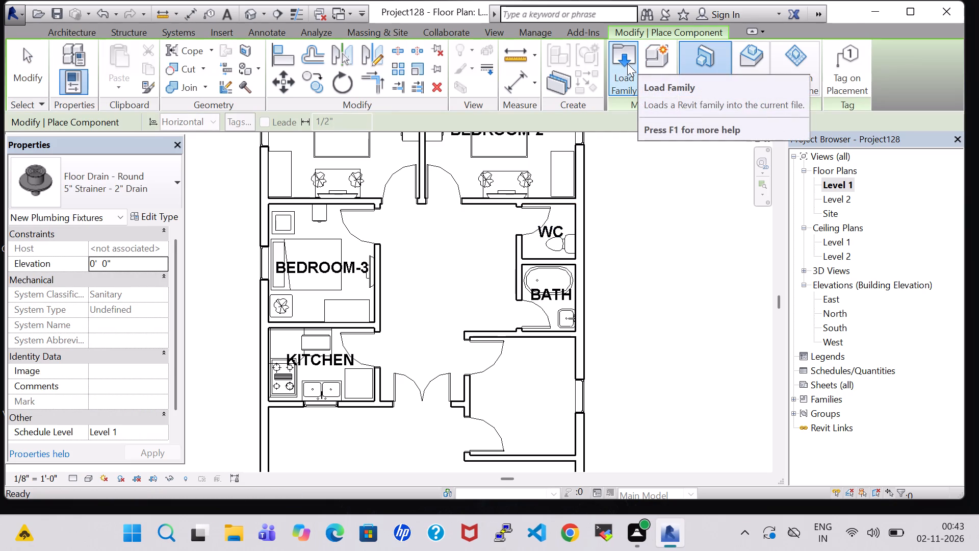
{"action": "left_click", "coordinate": [618, 65]}
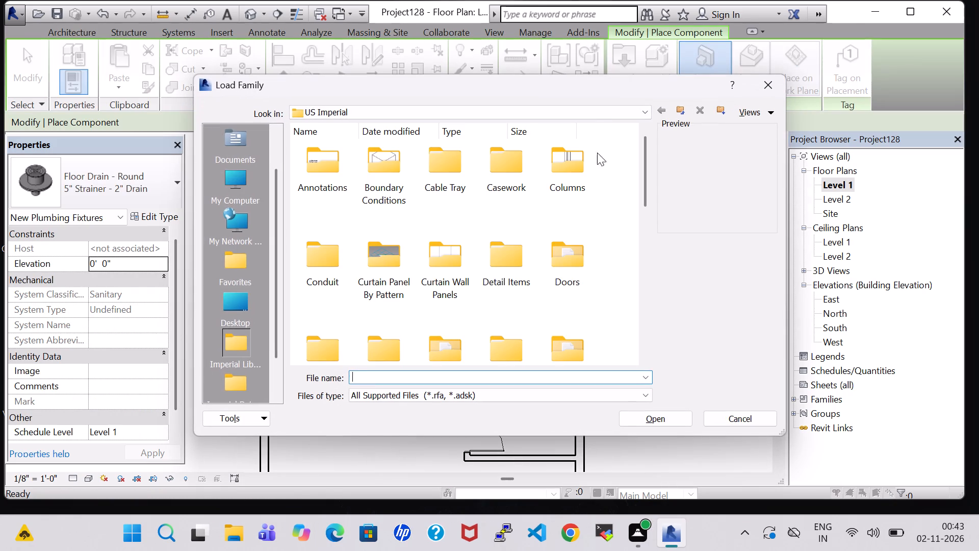
{"action": "double_click", "coordinate": [552, 349]}
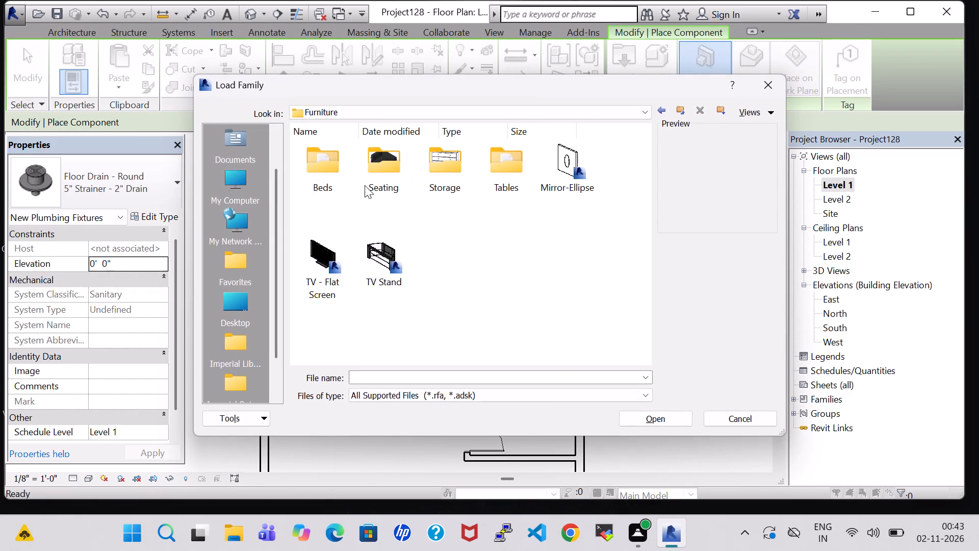
{"action": "double_click", "coordinate": [389, 185]}
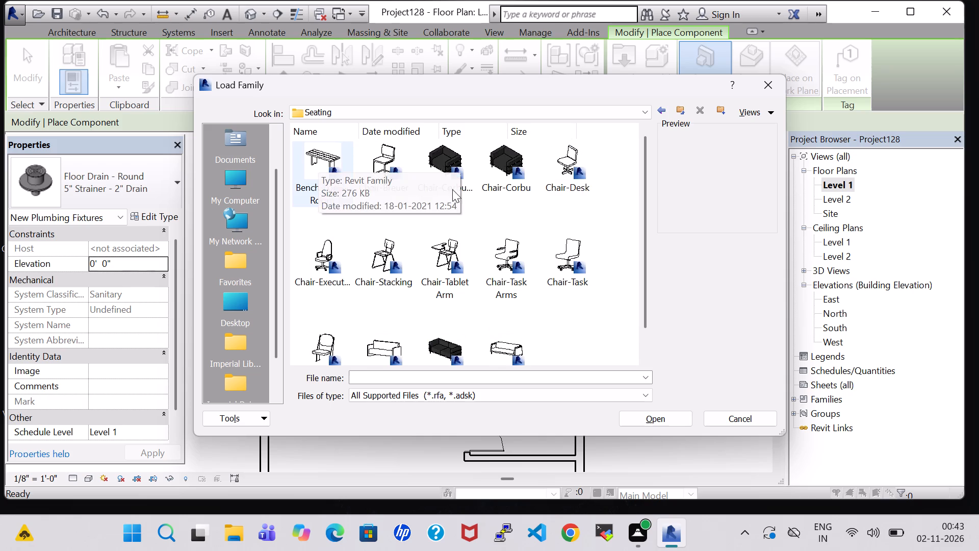
{"action": "left_click", "coordinate": [490, 169]}
{"action": "left_click", "coordinate": [452, 341]}
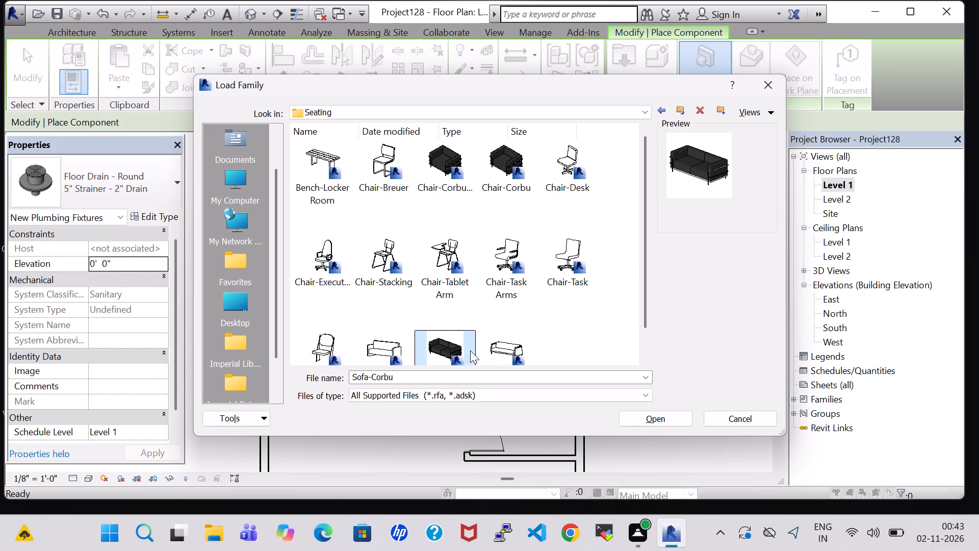
{"action": "left_click", "coordinate": [653, 414]}
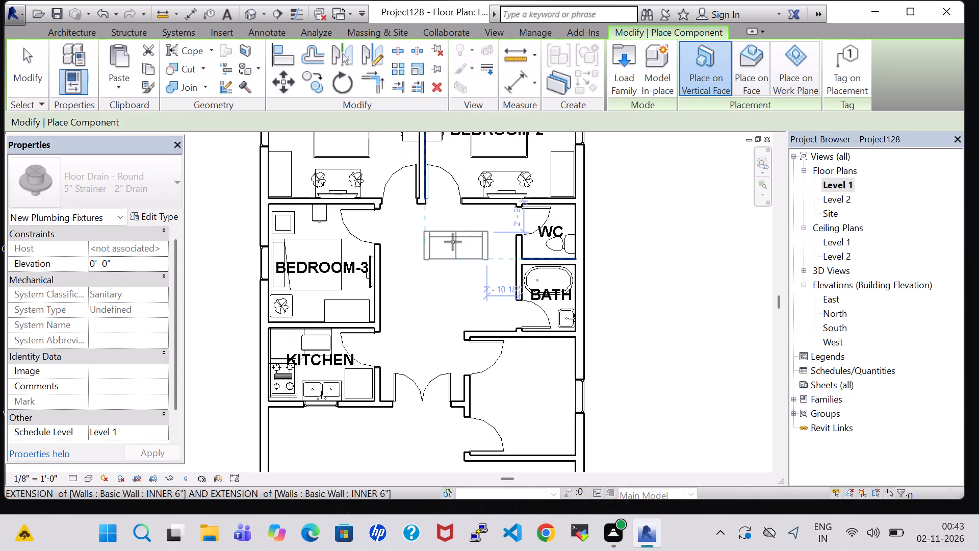
Place the sofa facing south in the hall between BEDROOM-3 and the WC, about 3' 4 1/2" from the WC's west wall.
{"action": "left_click", "coordinate": [453, 242]}
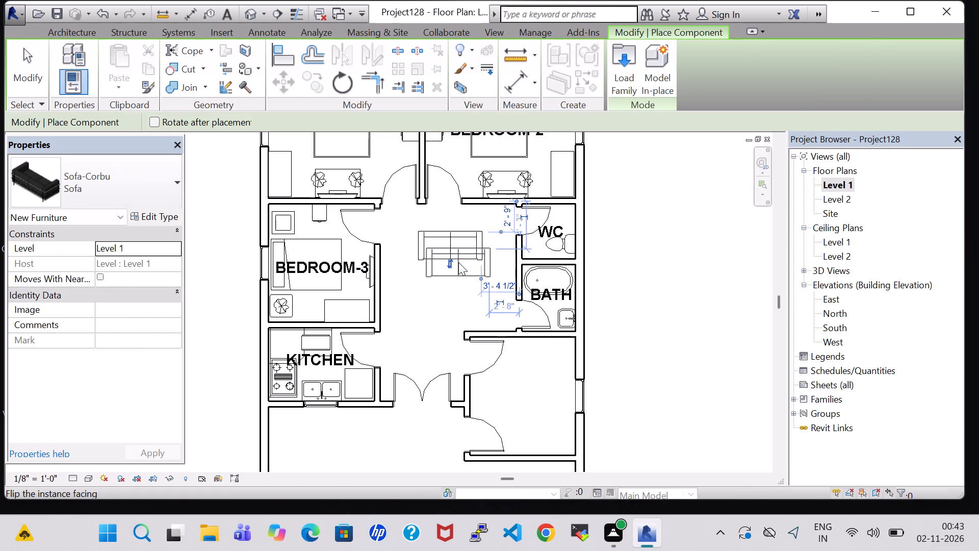
{"action": "key", "text": "Escape"}
{"action": "key", "text": "Escape"}
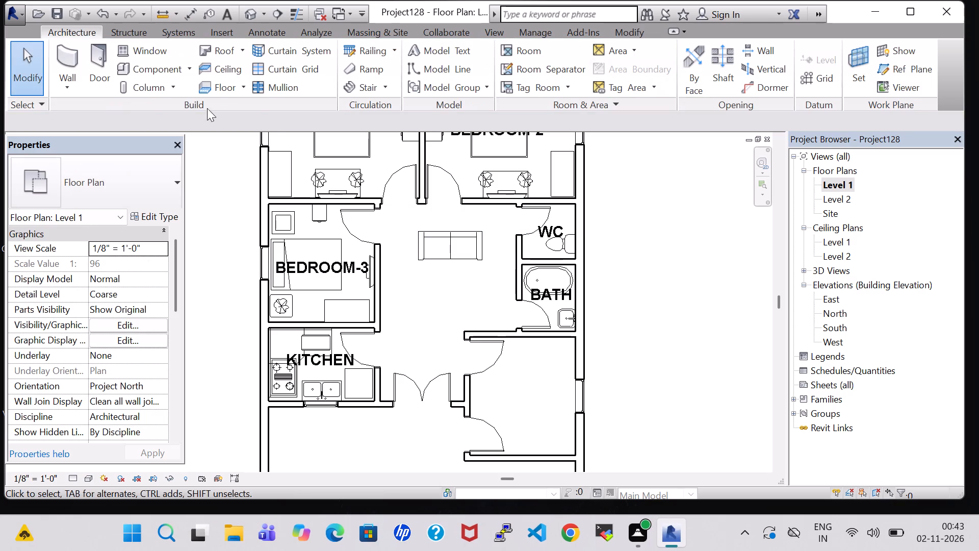
Load the Chair-Corbu family from the US Imperial library's Furniture, Seating folder.
{"action": "left_click", "coordinate": [148, 70]}
{"action": "left_click", "coordinate": [614, 77]}
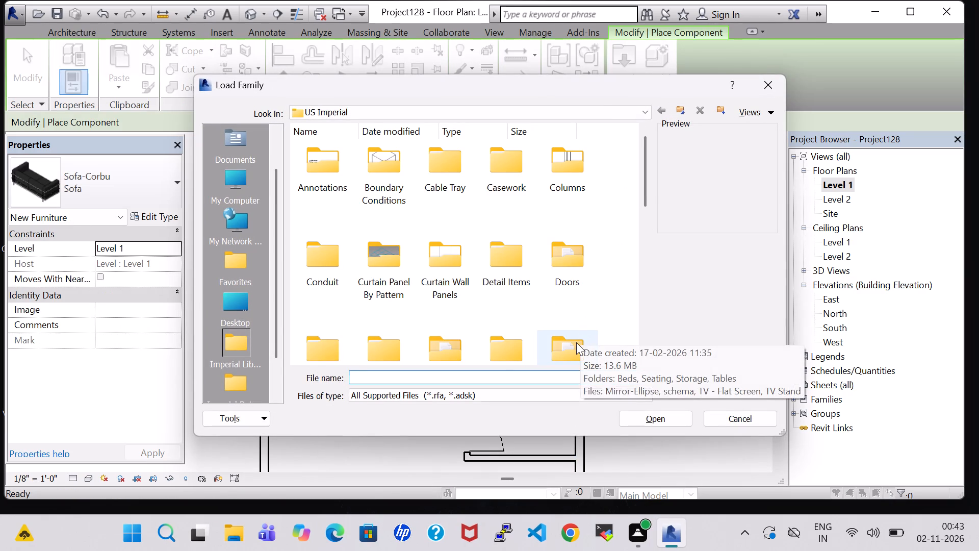
{"action": "double_click", "coordinate": [576, 342]}
{"action": "double_click", "coordinate": [389, 154]}
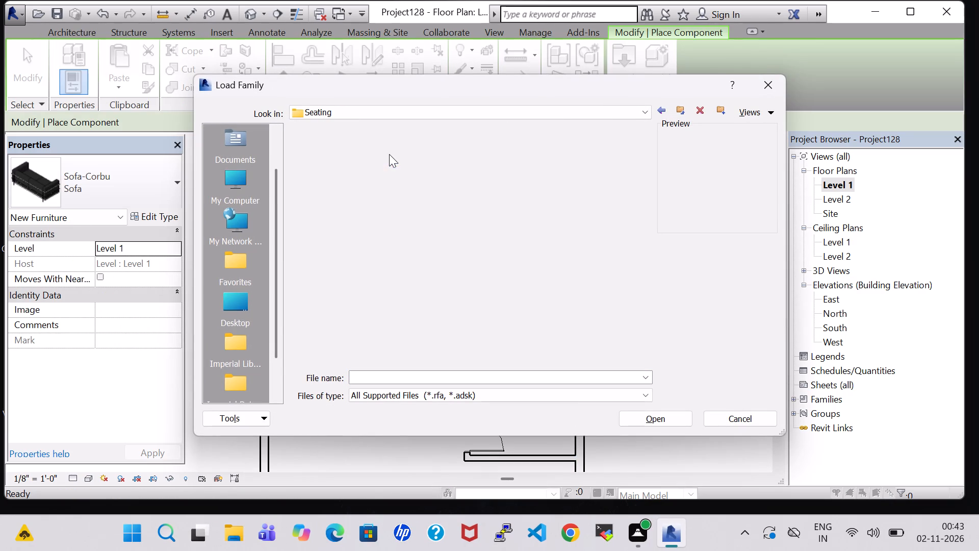
{"action": "left_click", "coordinate": [513, 160]}
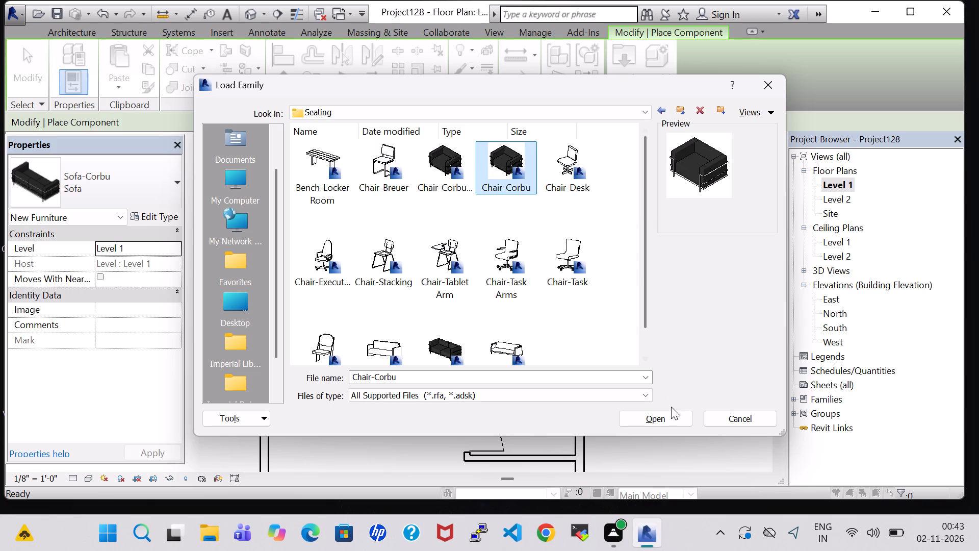
{"action": "left_click", "coordinate": [673, 414]}
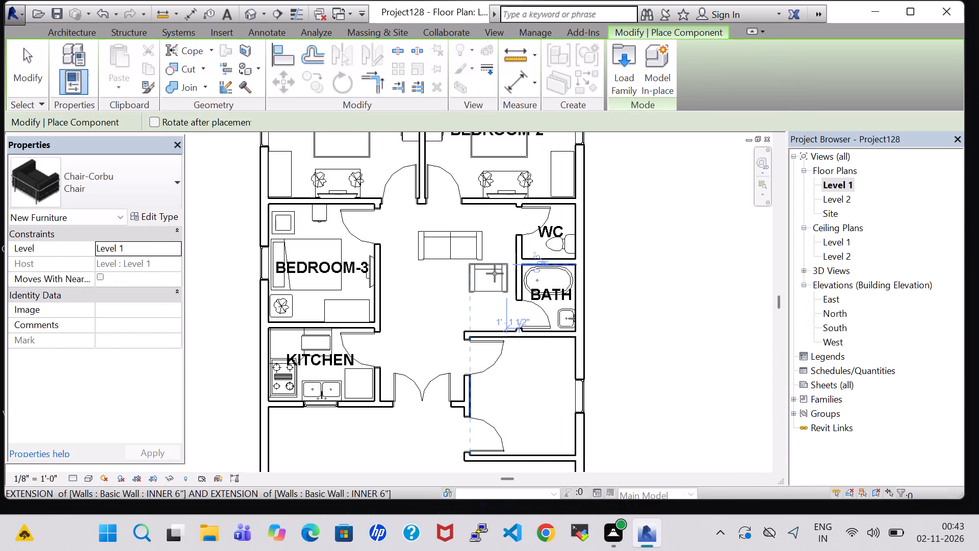
Place the Chair-Corbu facing west against the hall side of the bathroom wall, southeast of the sofa, about 3' 5" from the wall to the south.
{"action": "key", "text": "space"}
{"action": "key", "text": "space"}
{"action": "key", "text": "space"}
{"action": "key", "text": "space"}
{"action": "key", "text": "space"}
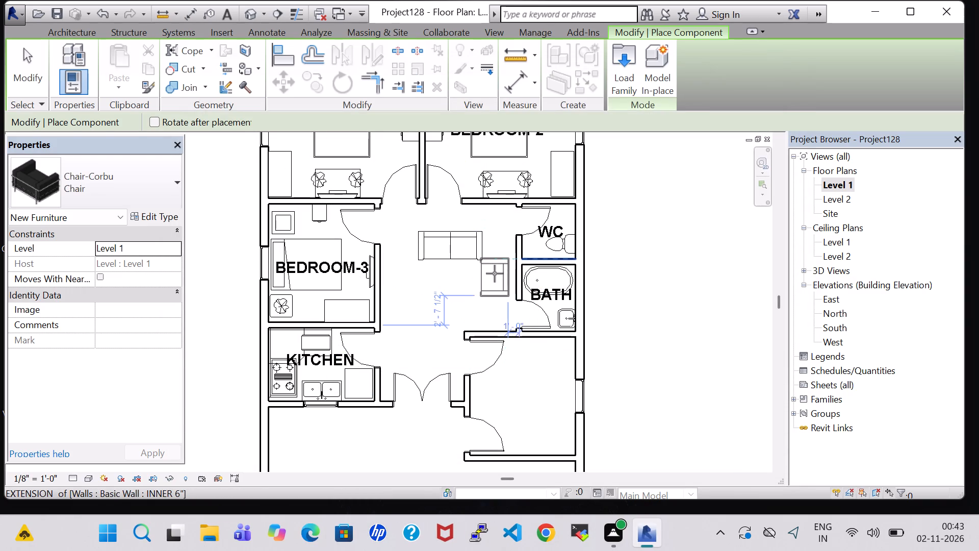
{"action": "scroll", "coordinate": [495, 273], "scroll_direction": "up", "scroll_amount": 6}
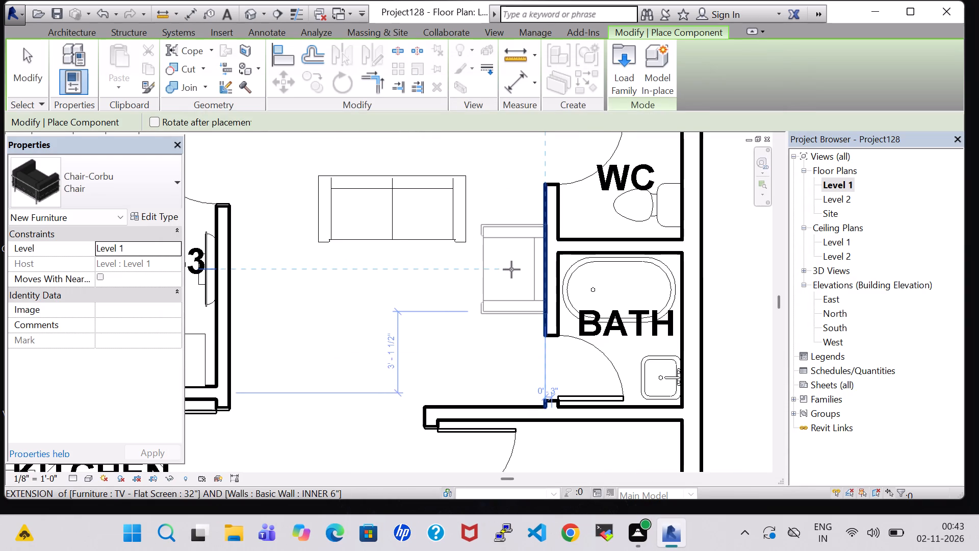
{"action": "left_click", "coordinate": [510, 278]}
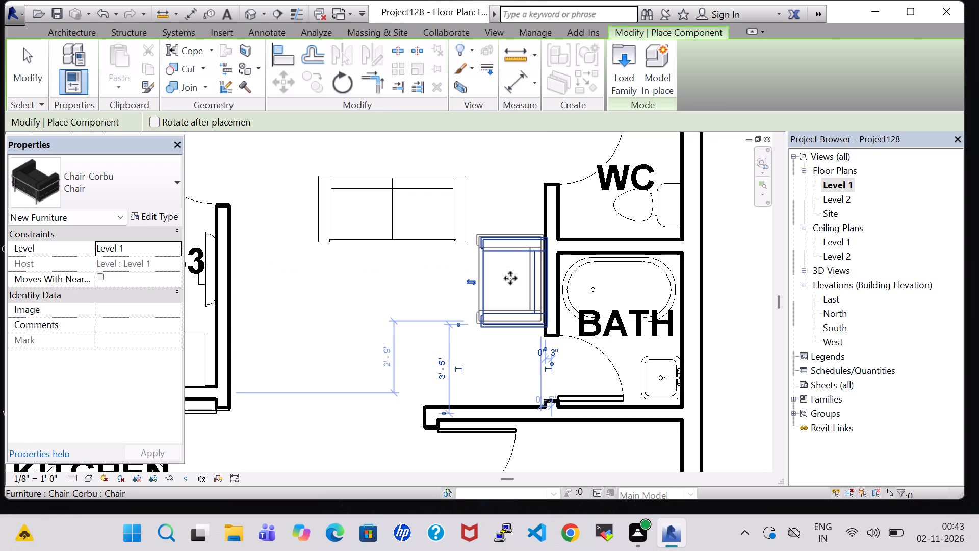
{"action": "key", "text": "Escape"}
{"action": "key", "text": "Escape"}
Nudge the Chair-Corbu about 3" west, away from the bathroom wall.
{"action": "left_click", "coordinate": [502, 249]}
{"action": "key", "text": "Left"}
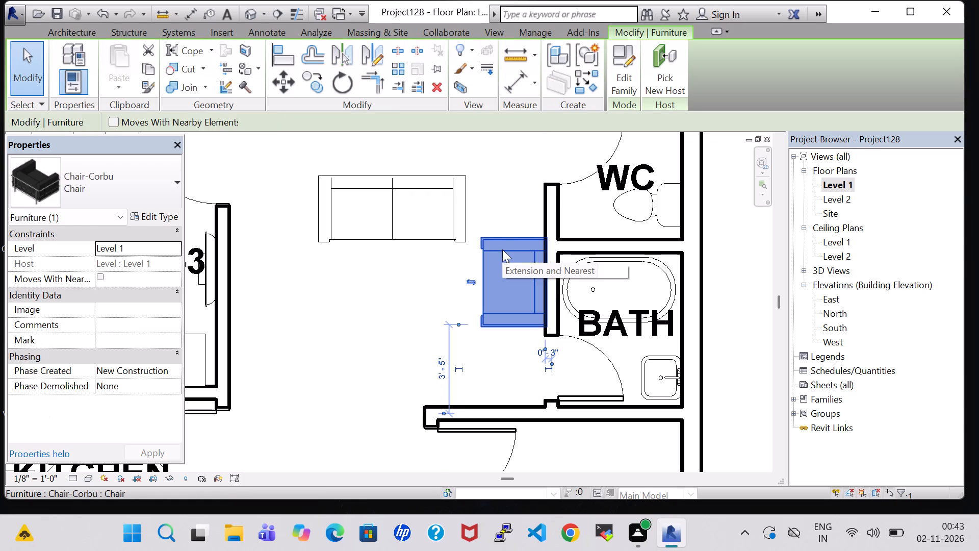
{"action": "key", "text": "Left"}
{"action": "key", "text": "Left"}
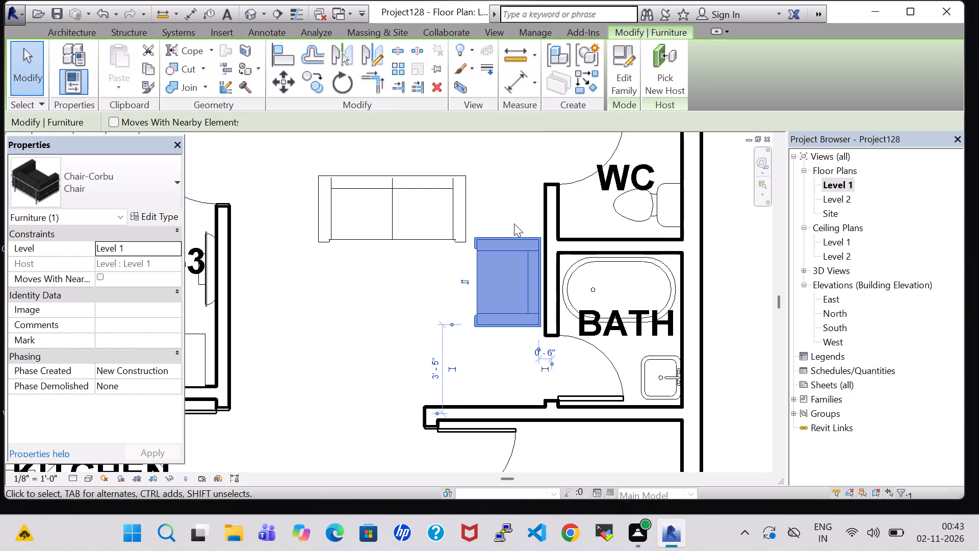
Nudge the Chair-Corbu north along the bathroom wall, to about 3' 7" from the wall to the south.
{"action": "key", "text": "Up"}
{"action": "key", "text": "Up"}
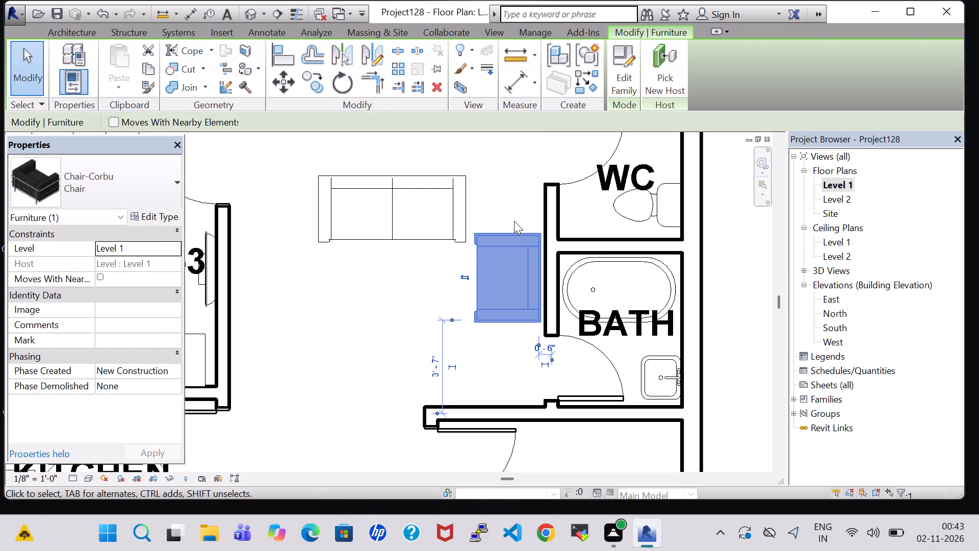
{"action": "left_click", "coordinate": [512, 215]}
{"action": "scroll", "coordinate": [443, 208], "scroll_direction": "down", "scroll_amount": 2}
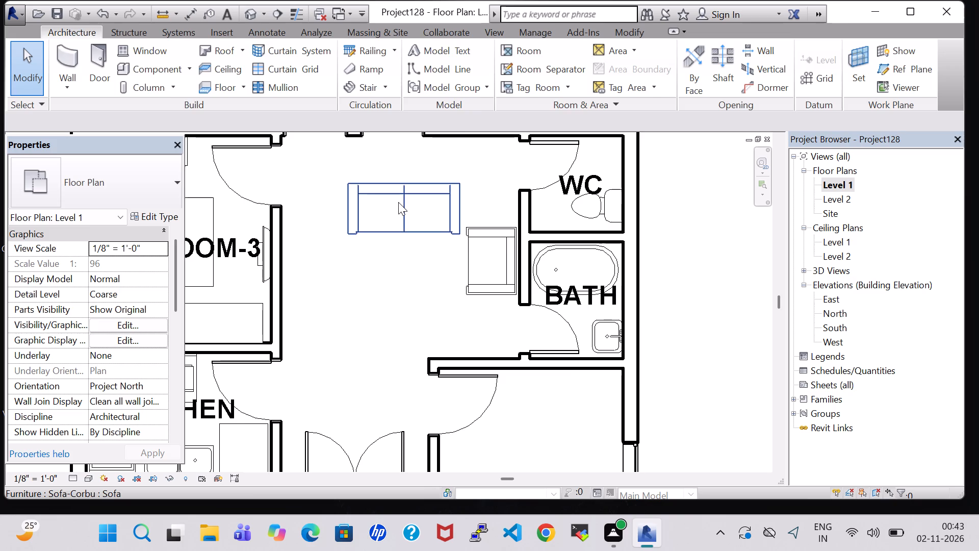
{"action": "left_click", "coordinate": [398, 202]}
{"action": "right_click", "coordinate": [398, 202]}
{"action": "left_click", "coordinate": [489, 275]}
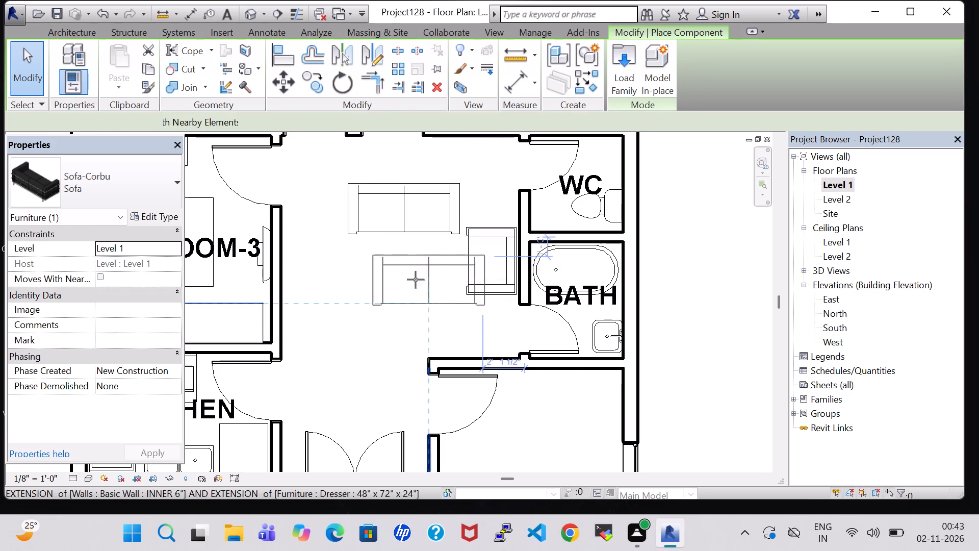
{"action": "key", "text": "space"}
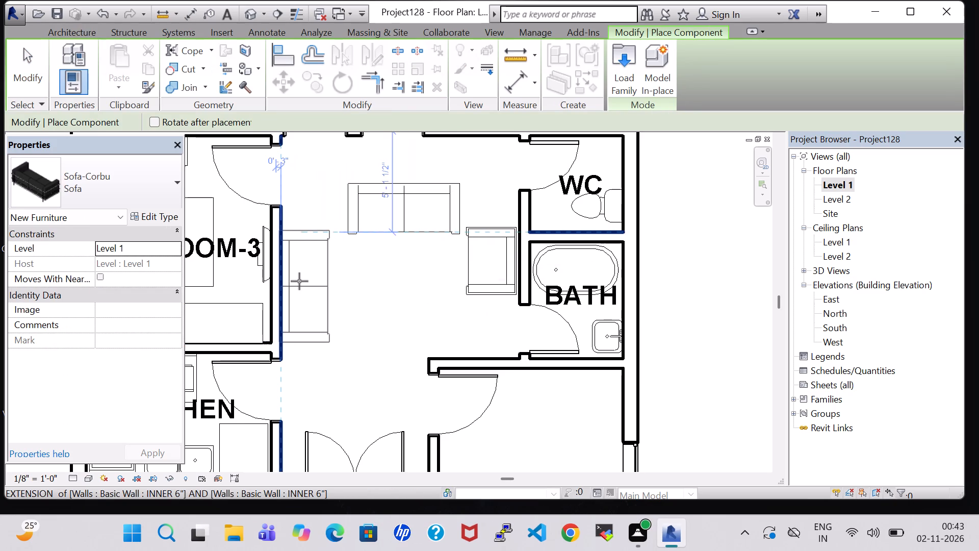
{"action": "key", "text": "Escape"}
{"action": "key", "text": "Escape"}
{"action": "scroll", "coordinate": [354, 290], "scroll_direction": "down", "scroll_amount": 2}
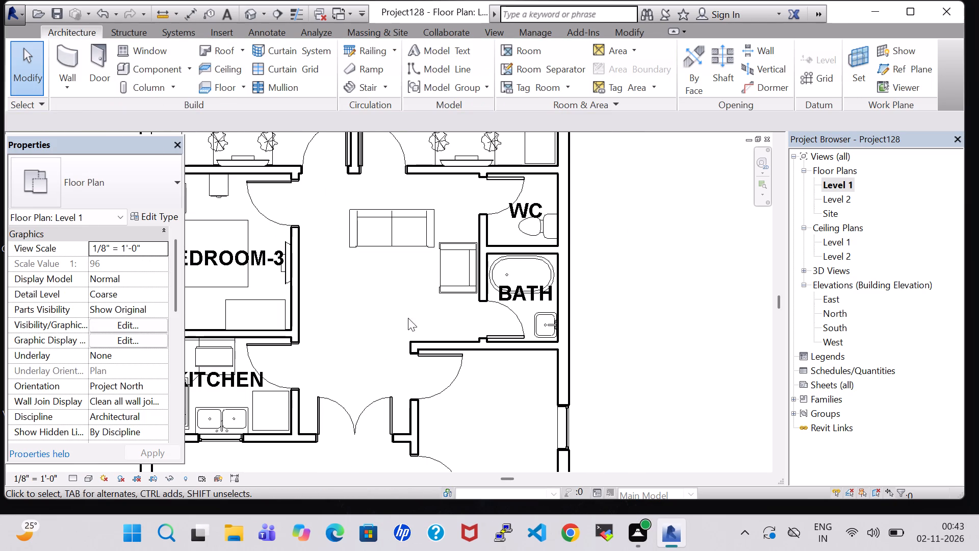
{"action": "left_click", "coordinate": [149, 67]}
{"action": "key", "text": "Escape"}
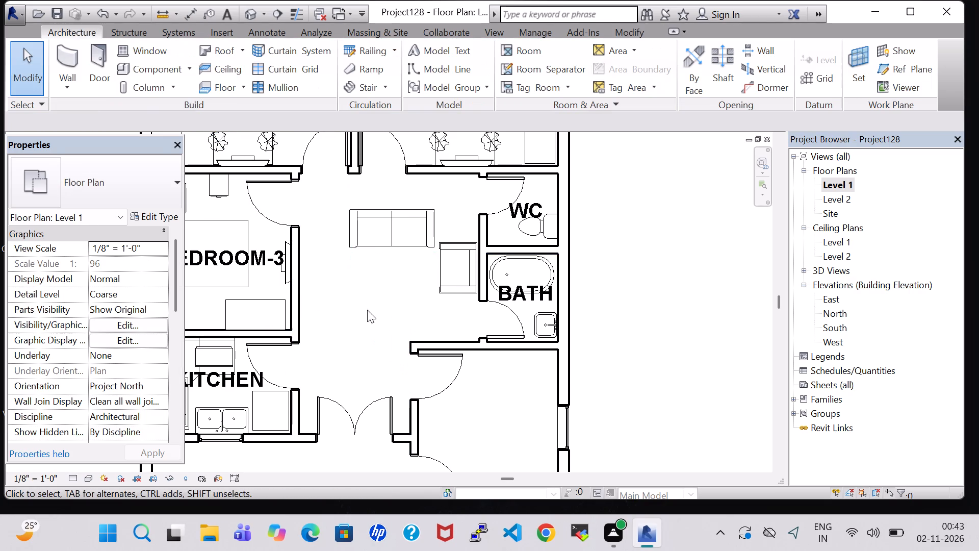
Place a similar 32" TV - Flat Screen facing north in the hall, against the wall south of the chair, about 1' 6" from the wall's west end.
{"action": "scroll", "coordinate": [287, 284], "scroll_direction": "up", "scroll_amount": 5}
{"action": "left_click", "coordinate": [289, 273]}
{"action": "right_click", "coordinate": [289, 273]}
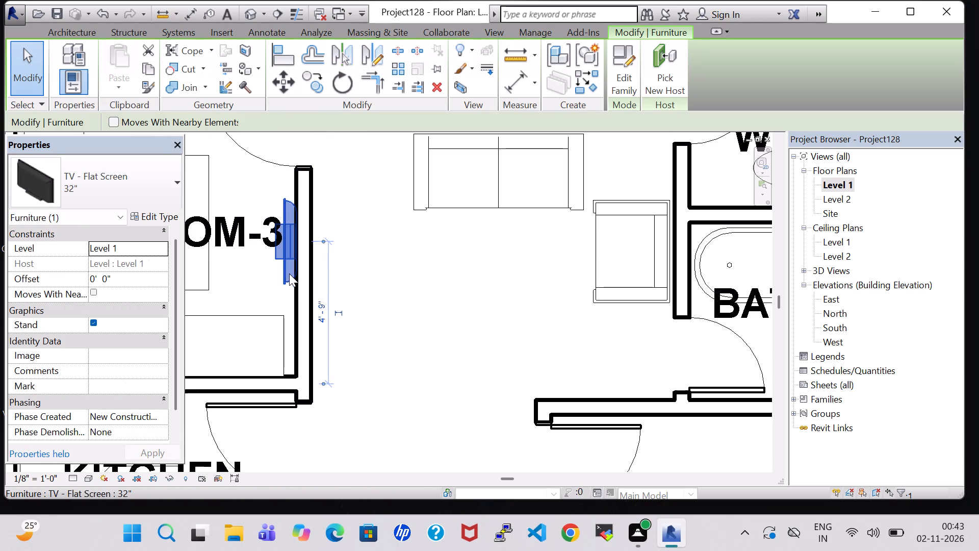
{"action": "left_click", "coordinate": [353, 270]}
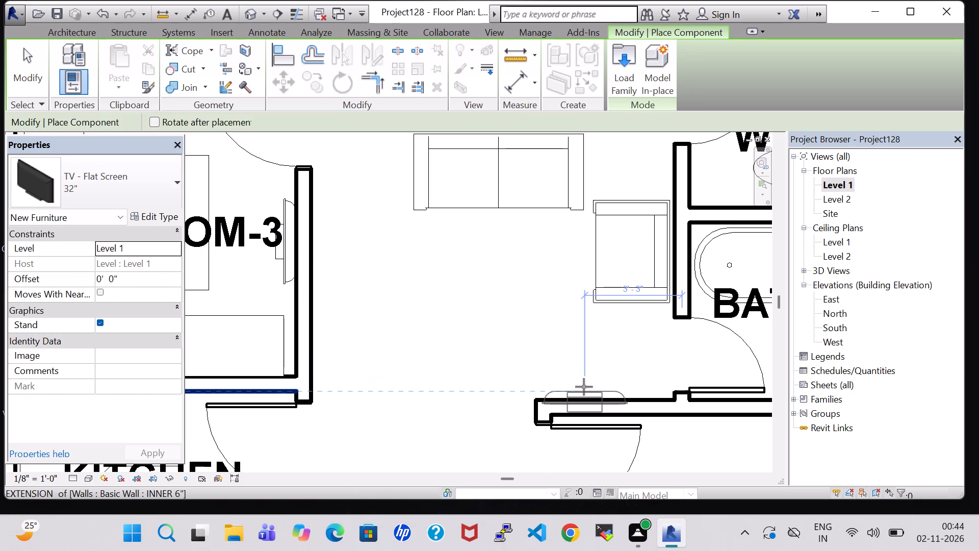
{"action": "key", "text": "space"}
{"action": "key", "text": "space"}
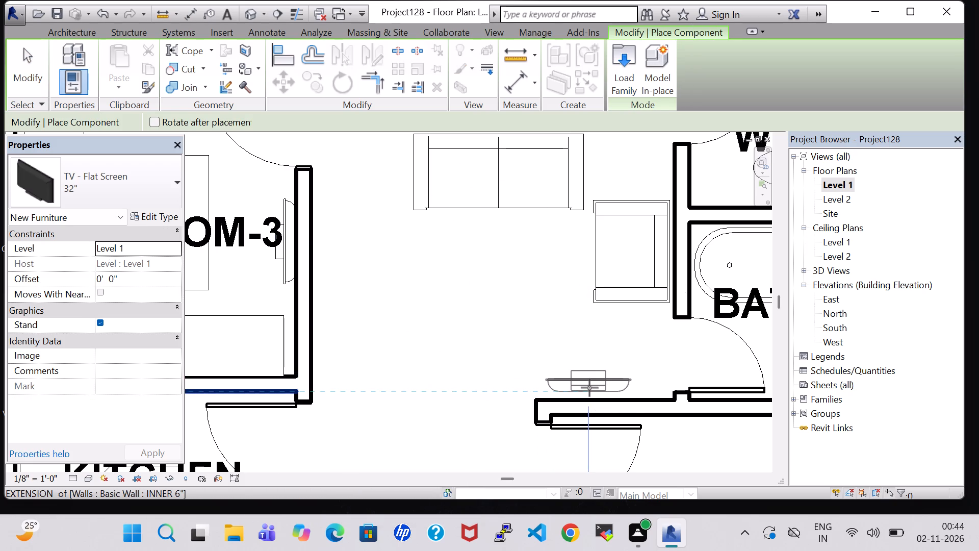
{"action": "left_click", "coordinate": [588, 396]}
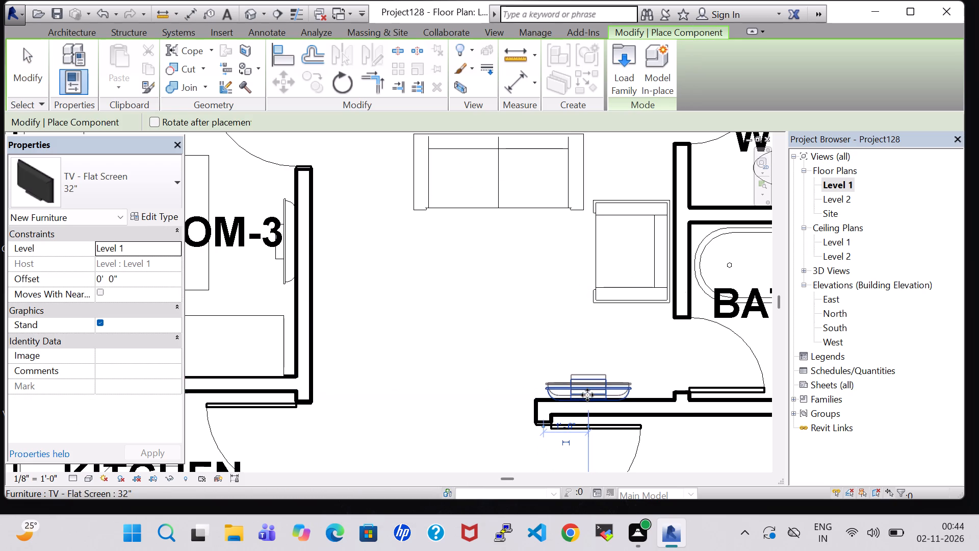
{"action": "key", "text": "Escape"}
{"action": "key", "text": "Escape"}
{"action": "scroll", "coordinate": [556, 353], "scroll_direction": "down", "scroll_amount": 5}
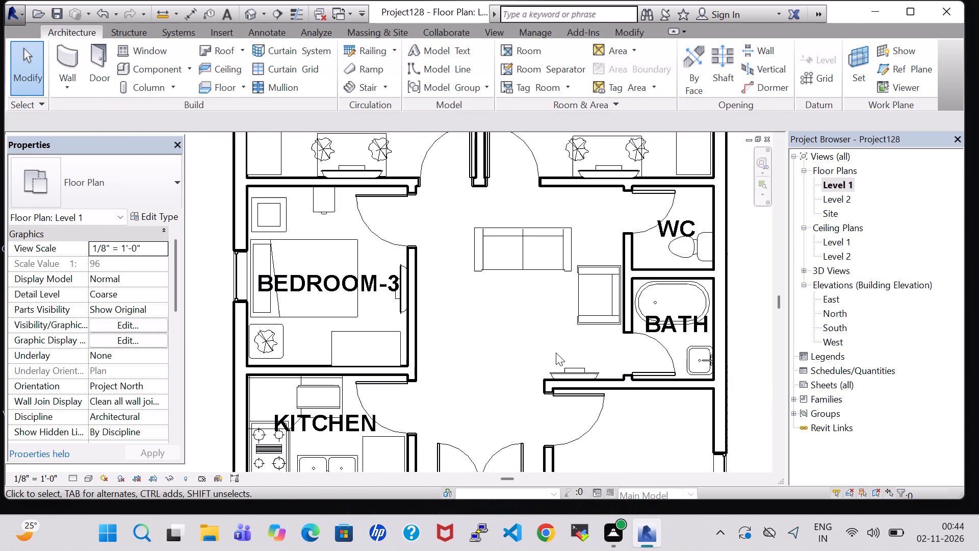
{"action": "key", "text": "Escape"}
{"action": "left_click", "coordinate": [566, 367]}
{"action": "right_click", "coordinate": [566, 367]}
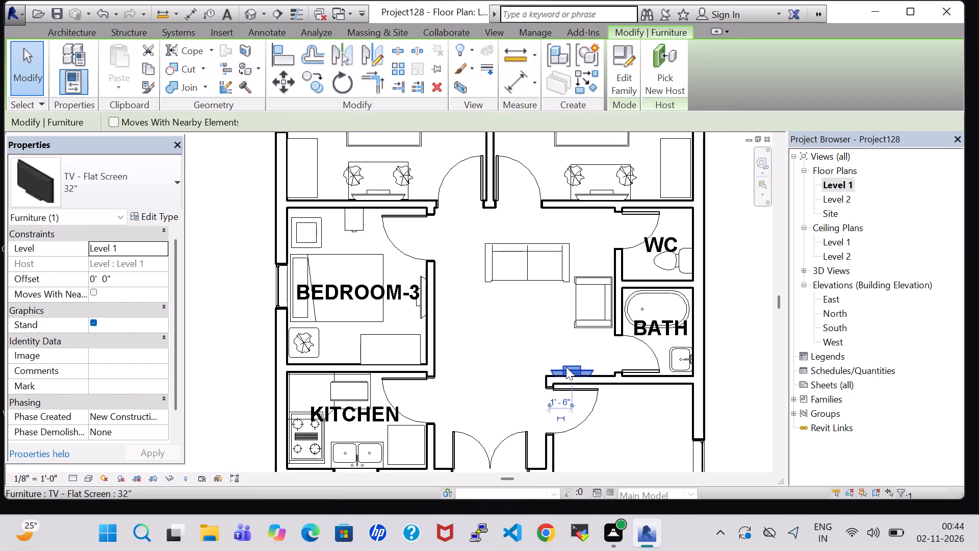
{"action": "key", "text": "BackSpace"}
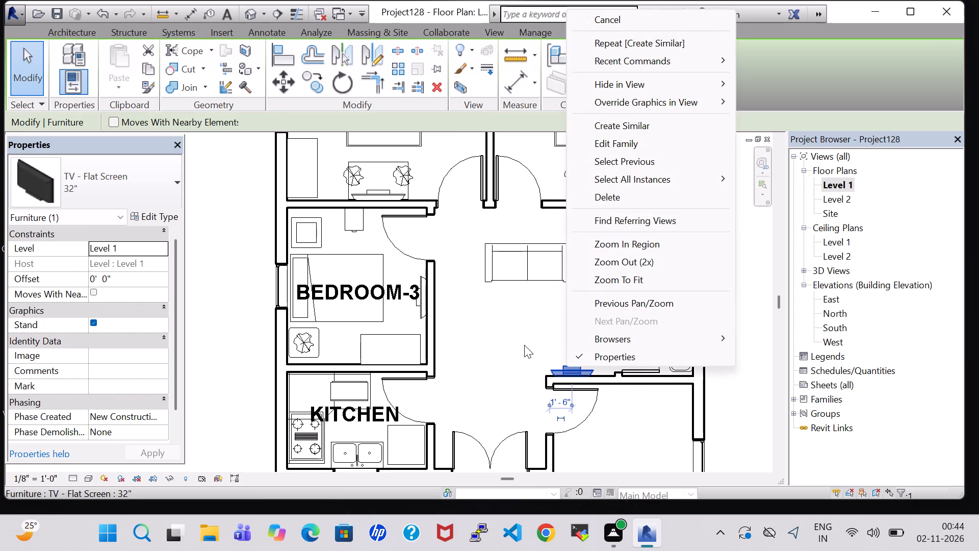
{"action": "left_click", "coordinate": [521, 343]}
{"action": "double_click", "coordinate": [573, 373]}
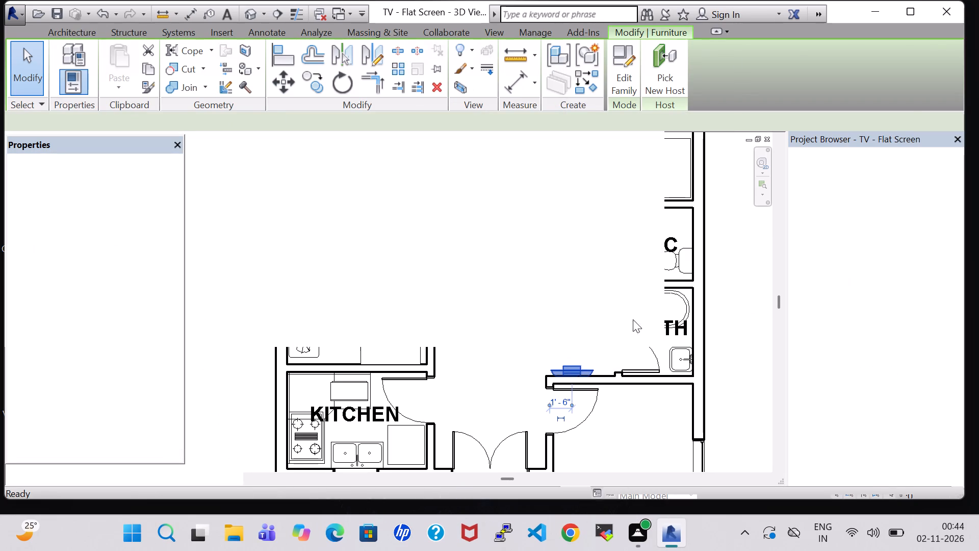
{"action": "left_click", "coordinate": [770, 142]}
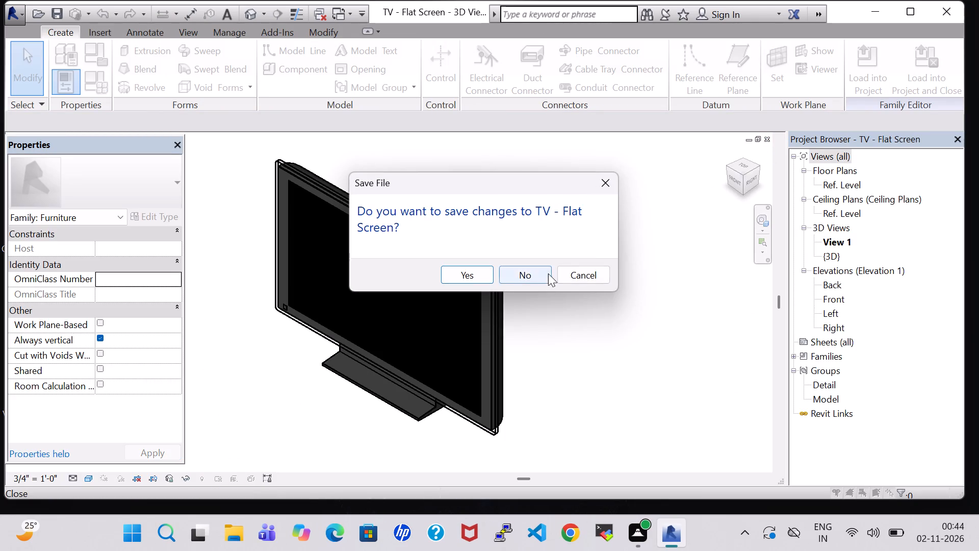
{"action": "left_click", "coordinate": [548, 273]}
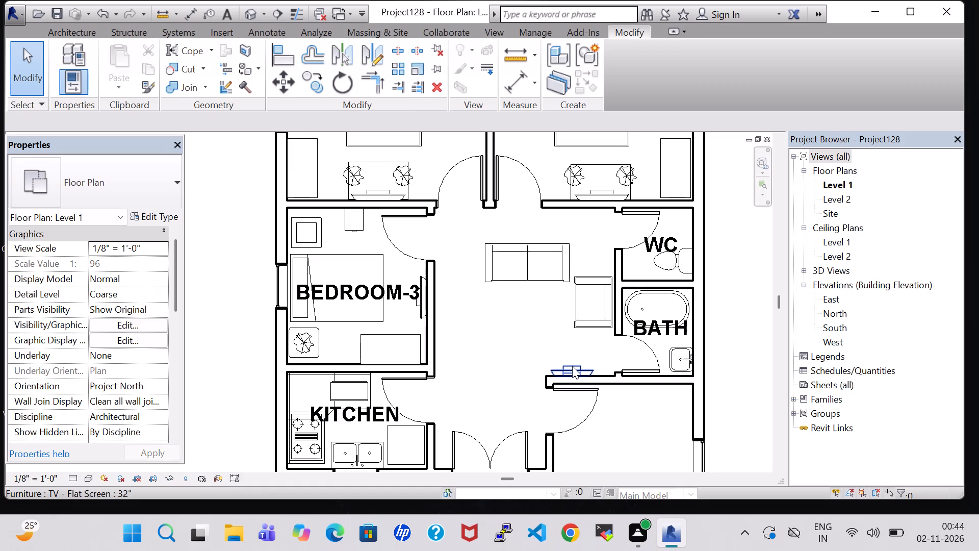
Place another 32" TV - Flat Screen facing east against the hall side of BEDROOM-3's east wall.
{"action": "left_click", "coordinate": [570, 365]}
{"action": "right_click", "coordinate": [570, 365]}
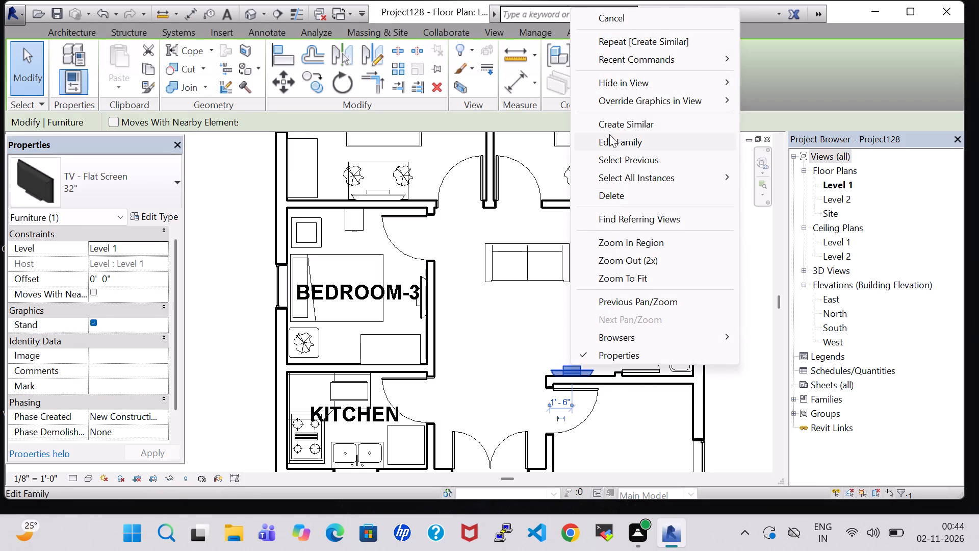
{"action": "left_click", "coordinate": [609, 130]}
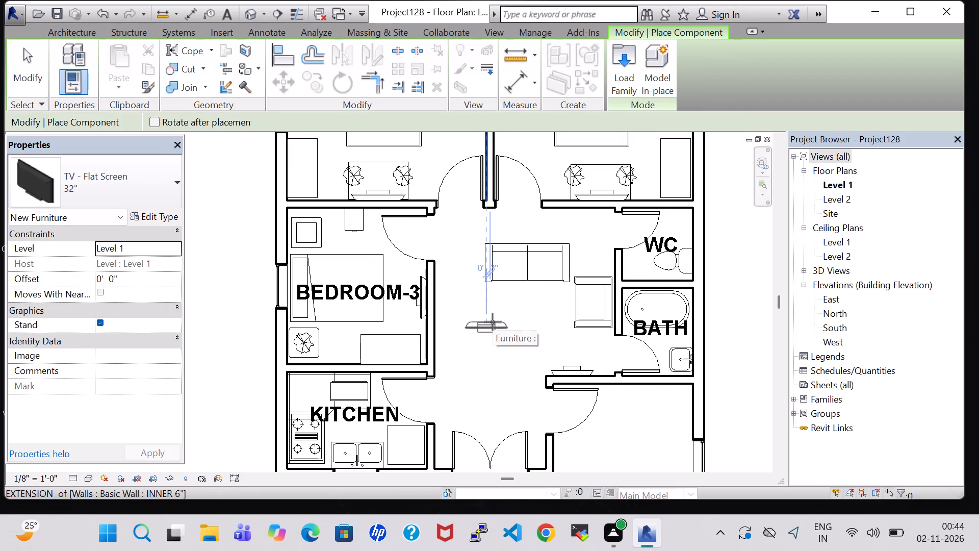
{"action": "key", "text": "space"}
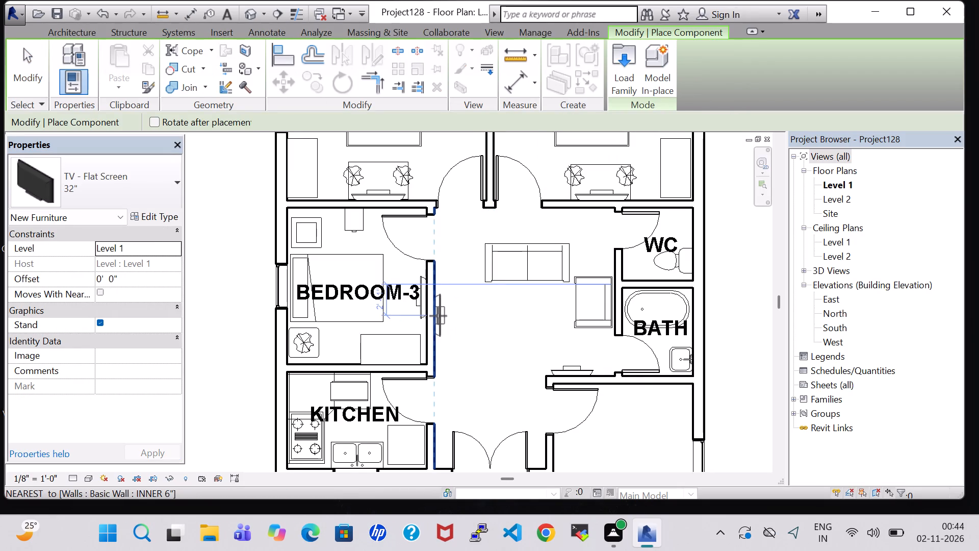
{"action": "scroll", "coordinate": [438, 316], "scroll_direction": "up", "scroll_amount": 8}
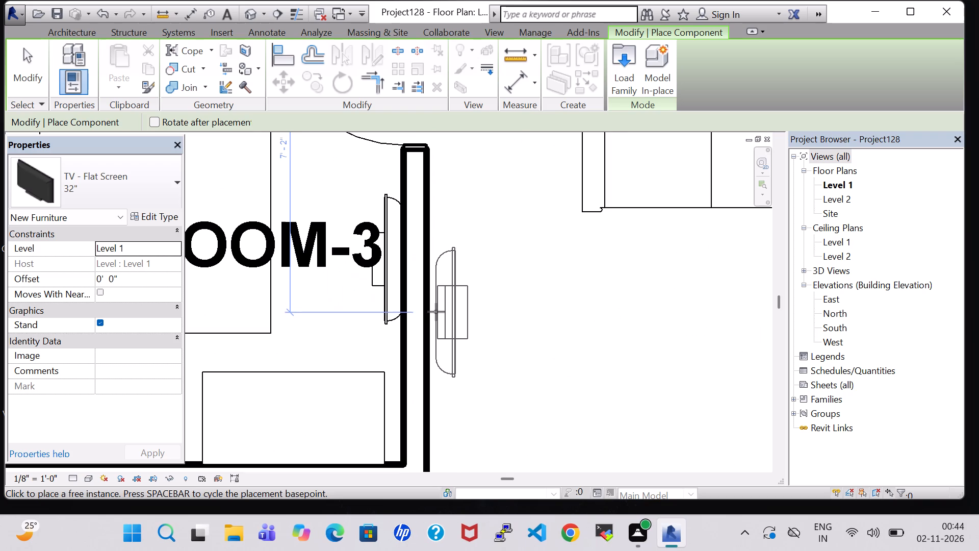
{"action": "left_click", "coordinate": [428, 309]}
{"action": "key", "text": "Escape"}
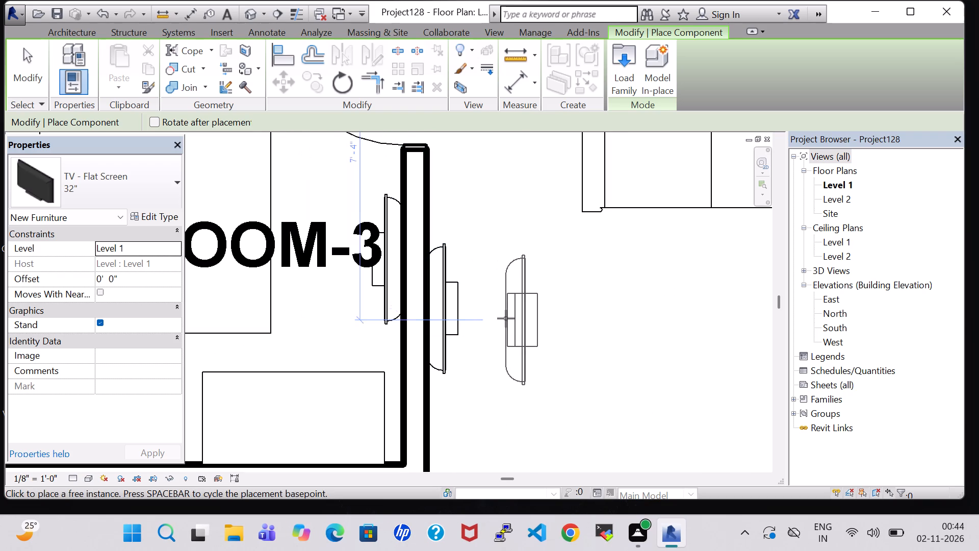
{"action": "key", "text": "Escape"}
Set the offset of the TV on the hall side of BEDROOM-3's wall to 3' 0".
{"action": "left_click", "coordinate": [462, 313]}
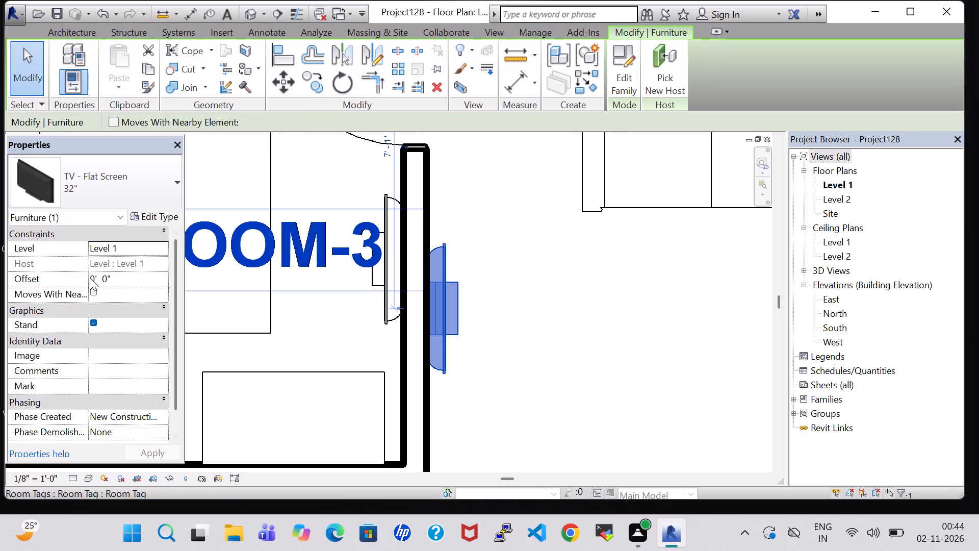
{"action": "left_click", "coordinate": [97, 281]}
{"action": "key", "text": "Left"}
{"action": "key", "text": "BackSpace"}
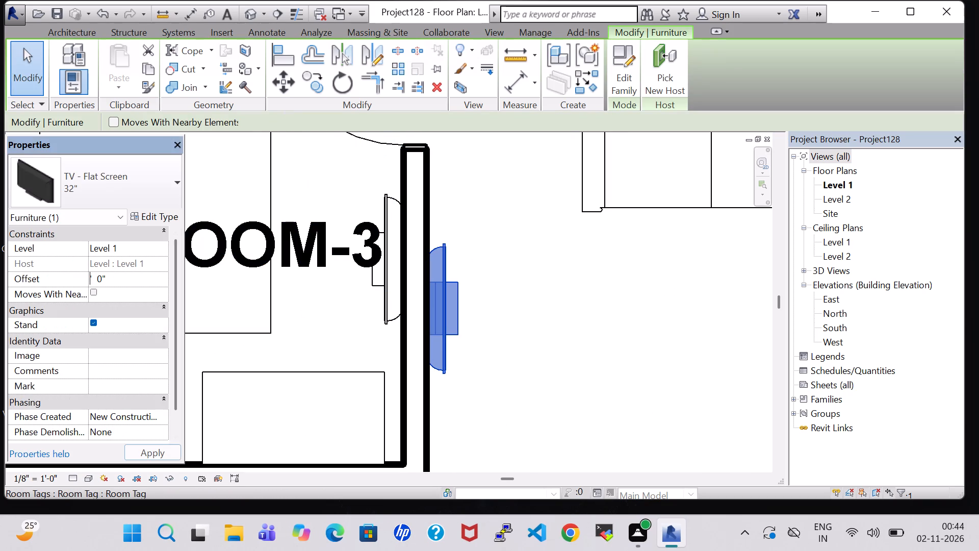
{"action": "key", "text": "3"}
{"action": "left_click", "coordinate": [148, 449]}
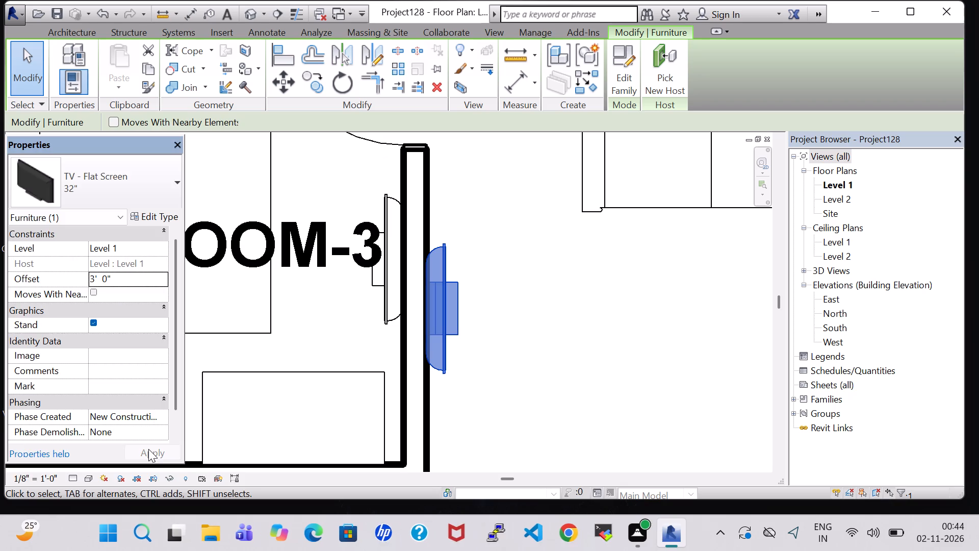
{"action": "left_click", "coordinate": [503, 284]}
Move the Chair-Corbu west from the bathroom wall into the middle of the hall, keeping it facing west.
{"action": "scroll", "coordinate": [503, 284], "scroll_direction": "down", "scroll_amount": 7}
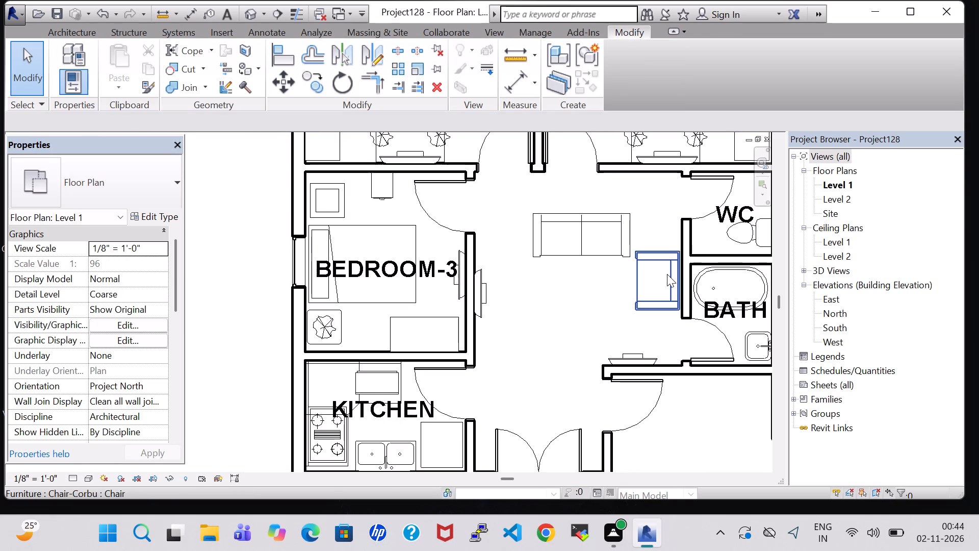
{"action": "middle_click_drag", "start_coordinate": [667, 274], "coordinate": [629, 283]}
{"action": "left_click", "coordinate": [602, 283]}
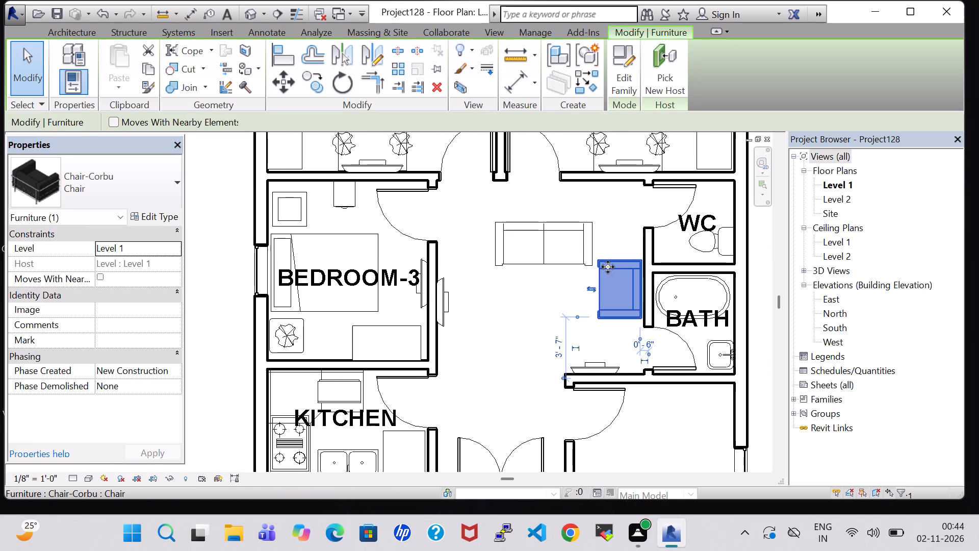
{"action": "middle_click_drag", "start_coordinate": [608, 267], "coordinate": [527, 309]}
{"action": "scroll", "coordinate": [524, 314], "scroll_direction": "down", "scroll_amount": 2}
{"action": "left_click_drag", "start_coordinate": [535, 332], "coordinate": [512, 336]}
{"action": "left_click_drag", "start_coordinate": [512, 336], "coordinate": [459, 346]}
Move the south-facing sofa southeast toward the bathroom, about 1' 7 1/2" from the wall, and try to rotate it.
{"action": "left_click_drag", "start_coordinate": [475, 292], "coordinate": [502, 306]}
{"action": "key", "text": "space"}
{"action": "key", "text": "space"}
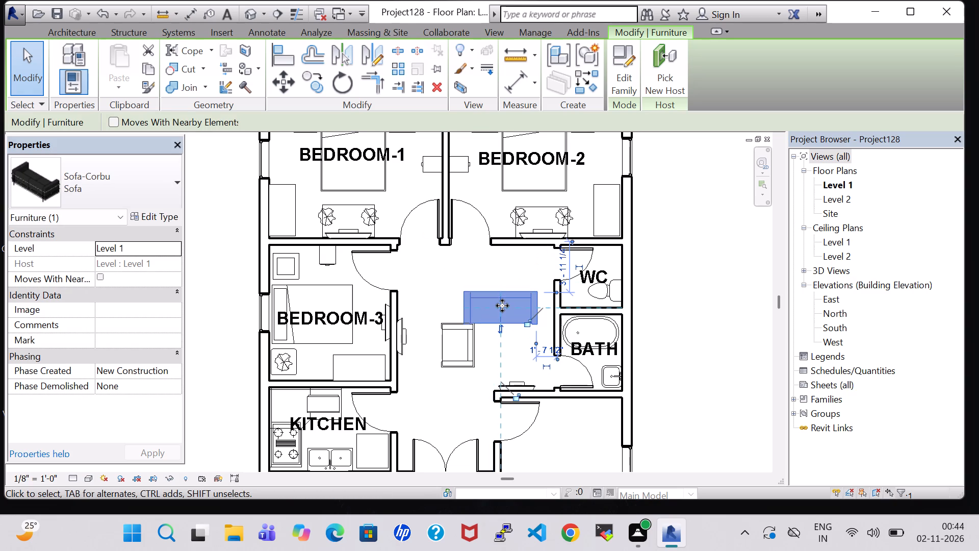
Place a second Sofa-Corbu facing west against the hall side of the WC and bathroom wall.
{"action": "right_click", "coordinate": [502, 306]}
{"action": "key", "text": "Delete"}
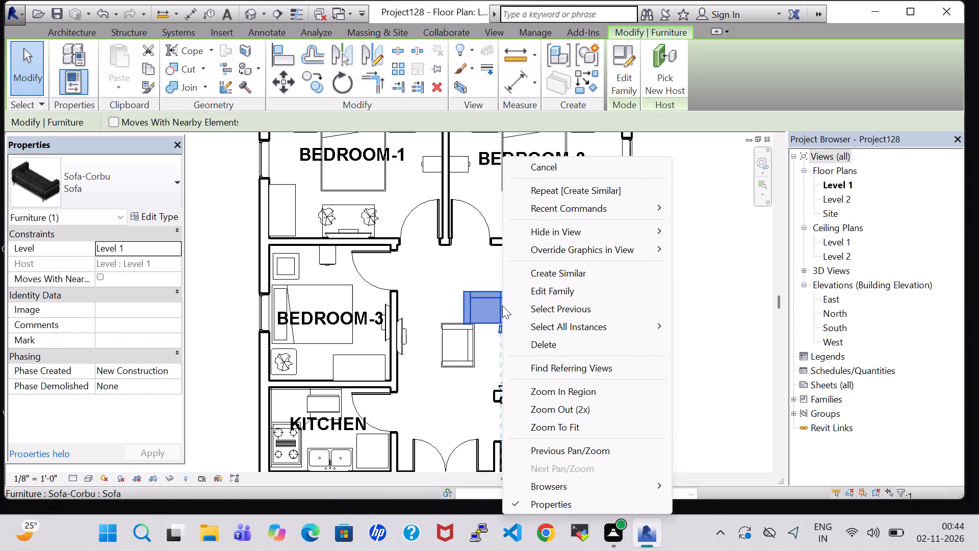
{"action": "left_click", "coordinate": [553, 275]}
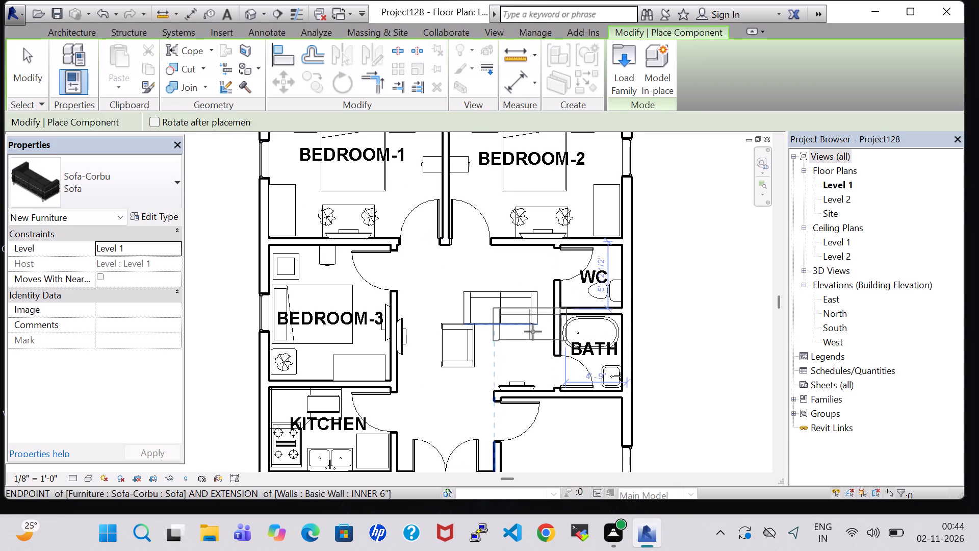
{"action": "key", "text": "space"}
{"action": "key", "text": "space"}
{"action": "key", "text": "space"}
{"action": "key", "text": "space"}
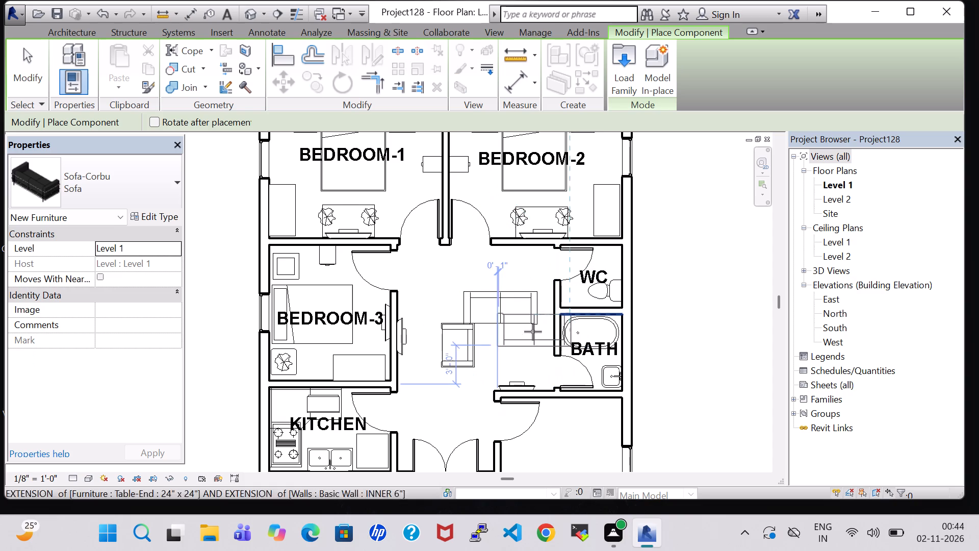
{"action": "key", "text": "space"}
{"action": "key", "text": "space"}
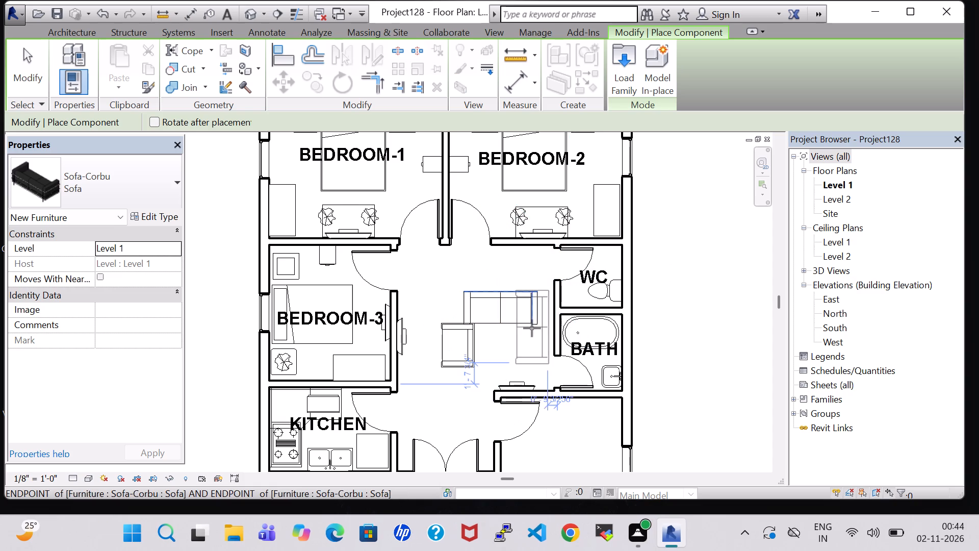
{"action": "scroll", "coordinate": [532, 328], "scroll_direction": "up", "scroll_amount": 7}
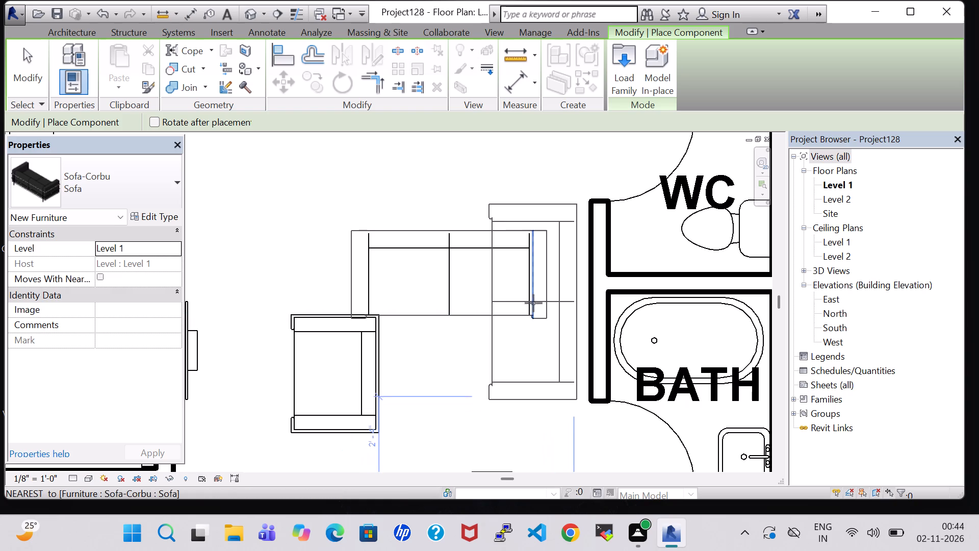
{"action": "left_click", "coordinate": [543, 302]}
{"action": "key", "text": "Escape"}
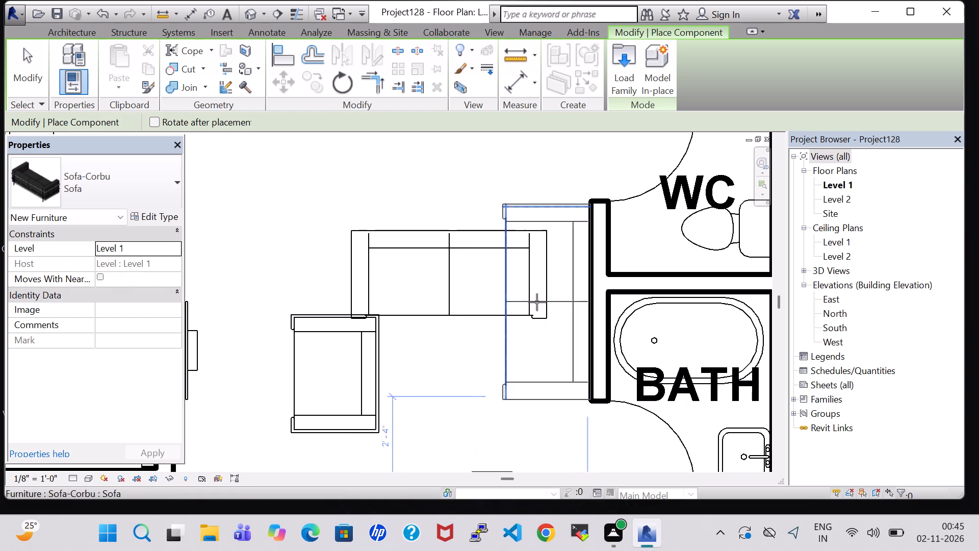
{"action": "key", "text": "Escape"}
{"action": "key", "text": "Escape"}
Delete the south-facing sofa that overlaps the sofa against the bathroom wall.
{"action": "left_click", "coordinate": [436, 229]}
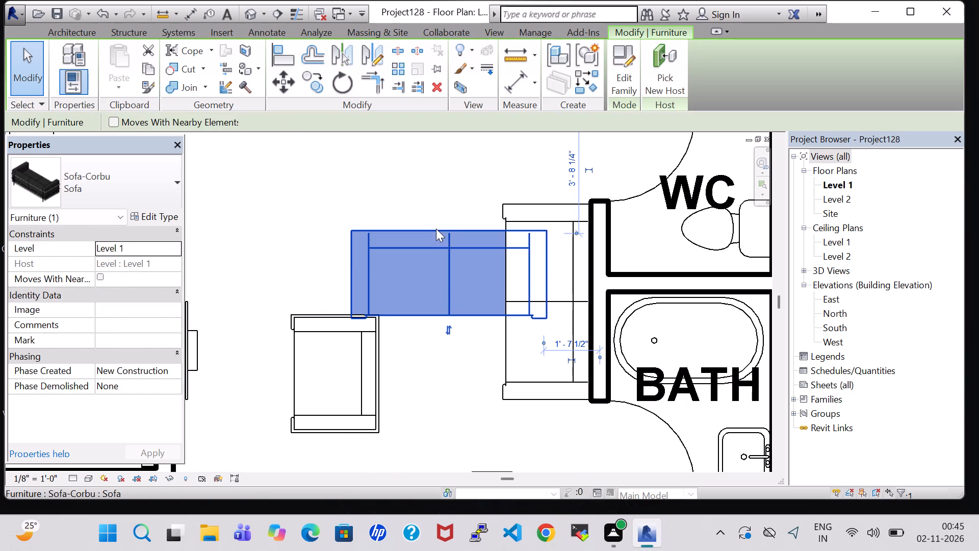
{"action": "key", "text": "Delete"}
{"action": "scroll", "coordinate": [435, 269], "scroll_direction": "down", "scroll_amount": 5}
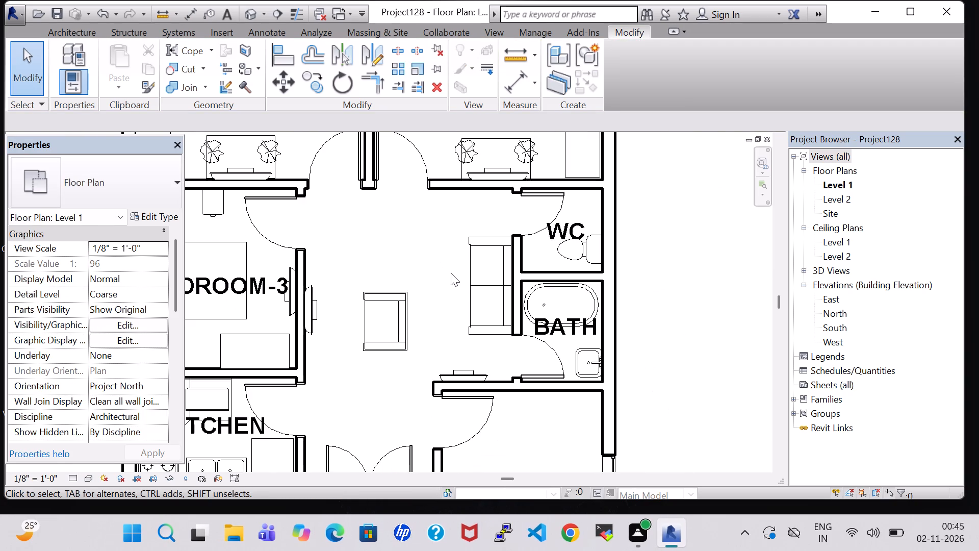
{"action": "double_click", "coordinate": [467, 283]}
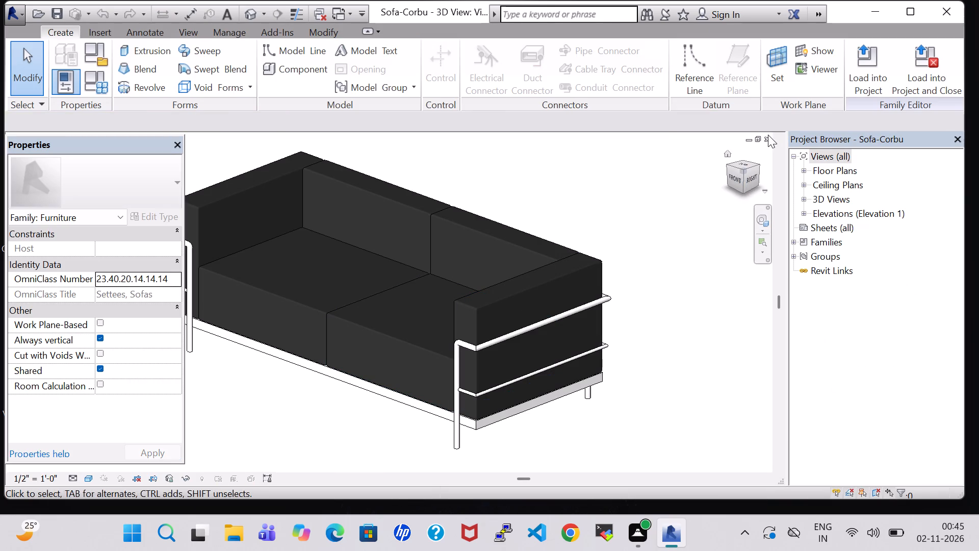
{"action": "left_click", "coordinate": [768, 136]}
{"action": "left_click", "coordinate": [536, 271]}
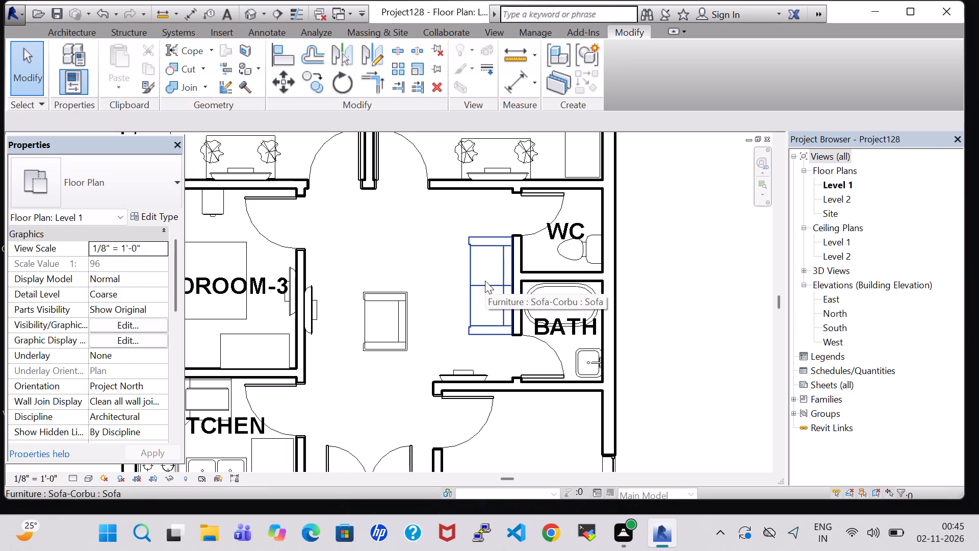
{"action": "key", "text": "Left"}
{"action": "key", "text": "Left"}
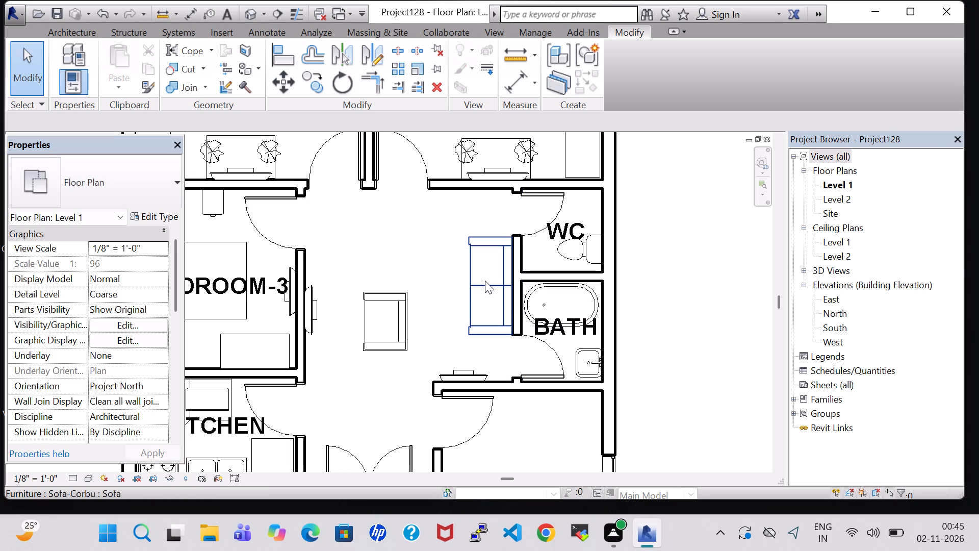
Nudge the west-facing Sofa-Corbu slightly west, away from the WC and bathroom wall.
{"action": "left_click", "coordinate": [476, 268]}
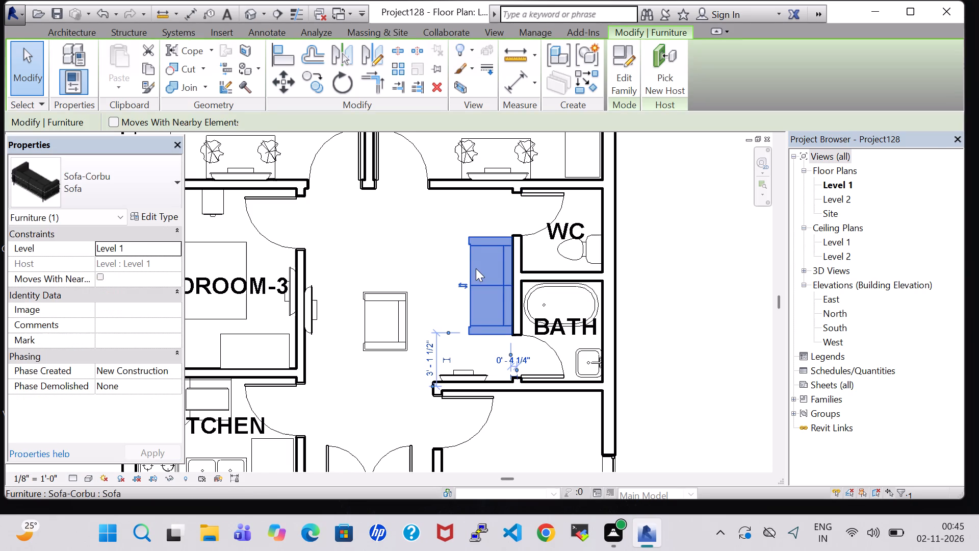
{"action": "key", "text": "Left"}
{"action": "left_click", "coordinate": [425, 248]}
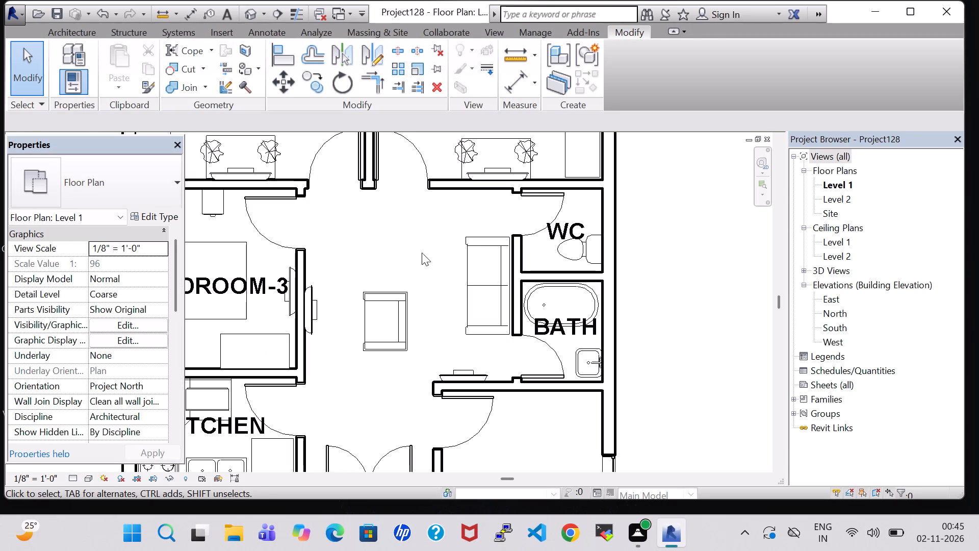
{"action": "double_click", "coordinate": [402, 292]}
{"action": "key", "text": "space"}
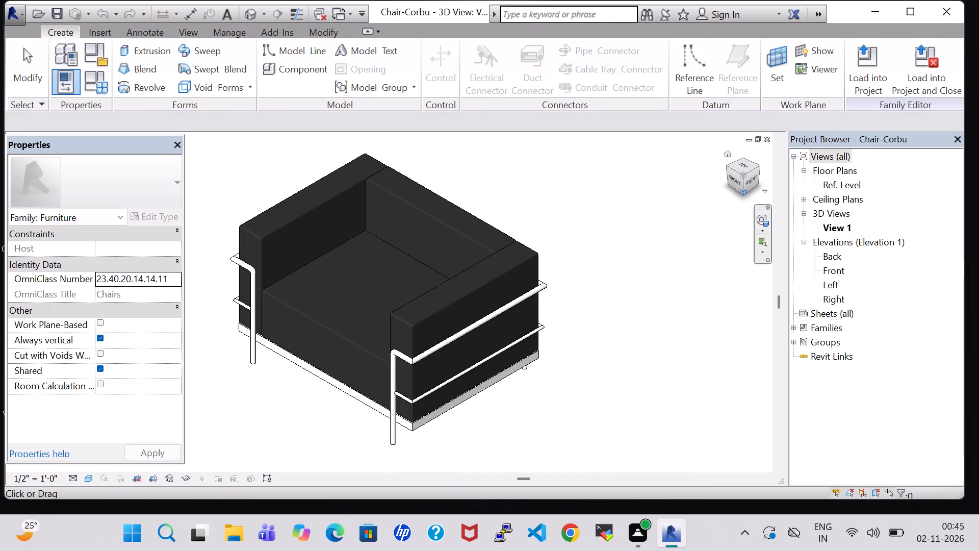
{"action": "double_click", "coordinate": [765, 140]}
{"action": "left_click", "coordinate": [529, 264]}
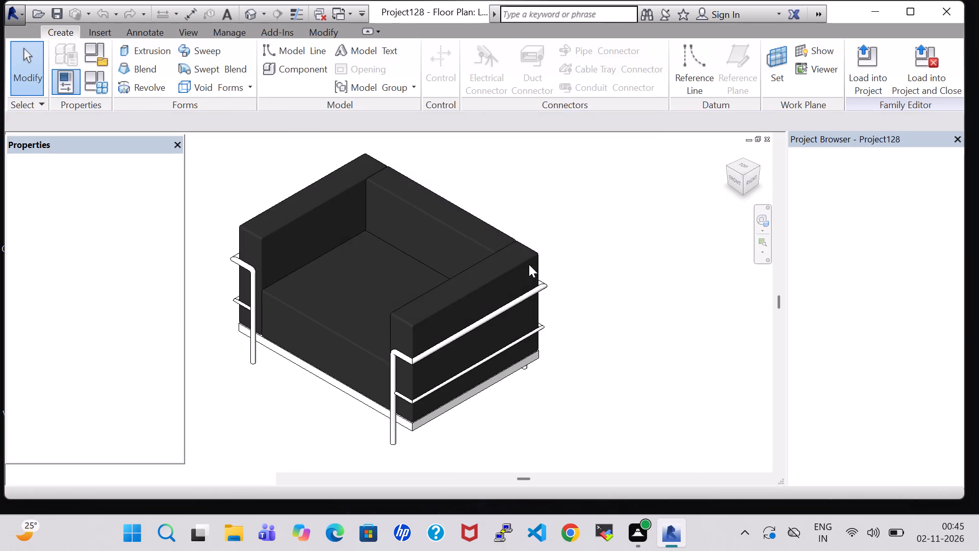
Create a similar Chair-Corbu facing south in the hall, just north of the existing west-facing chair.
{"action": "left_click", "coordinate": [398, 306]}
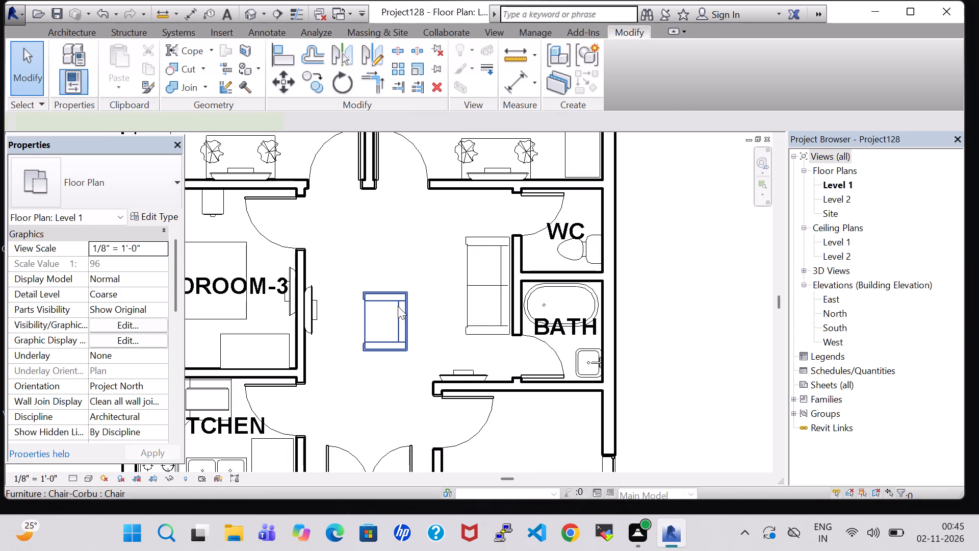
{"action": "key", "text": "space"}
{"action": "key", "text": "space"}
{"action": "right_click", "coordinate": [398, 306]}
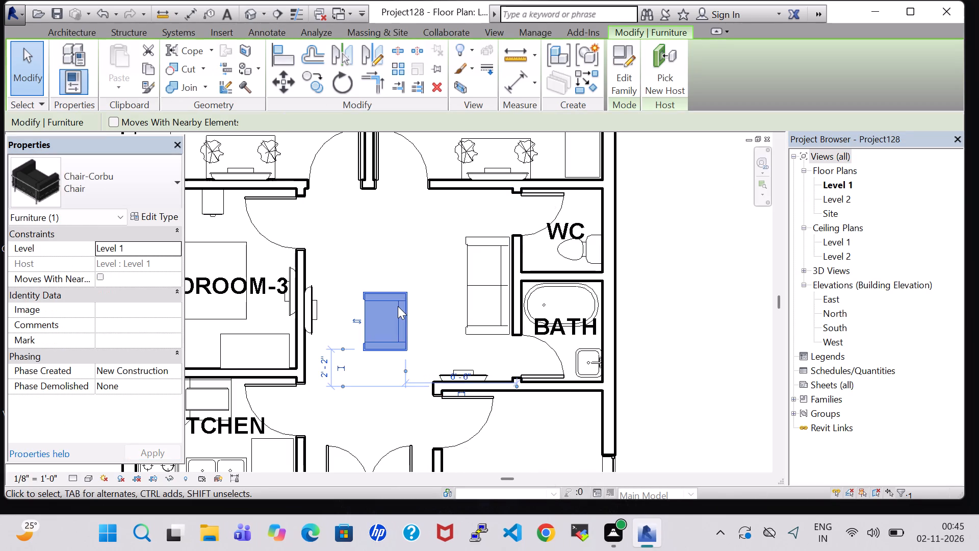
{"action": "left_click", "coordinate": [439, 273]}
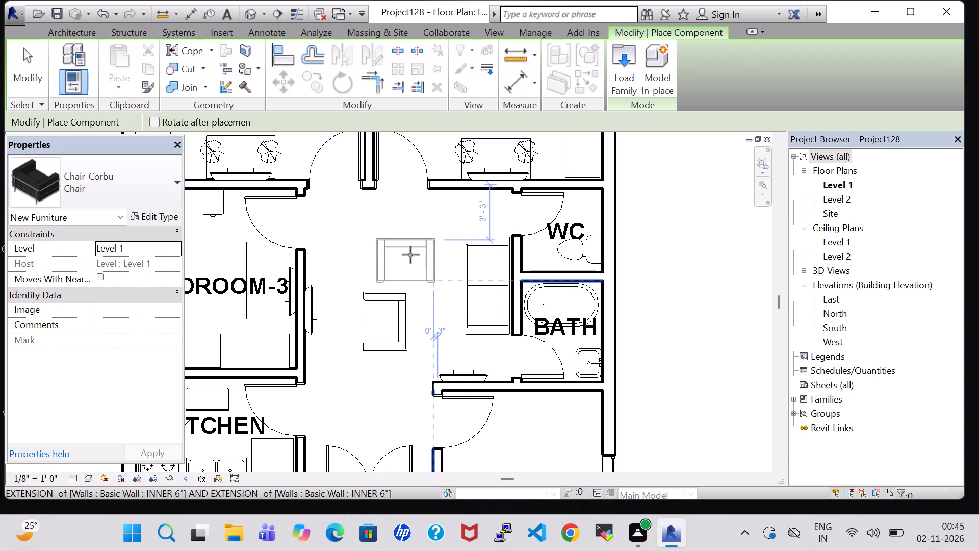
{"action": "left_click", "coordinate": [410, 255]}
{"action": "key", "text": "Escape"}
{"action": "key", "text": "Escape"}
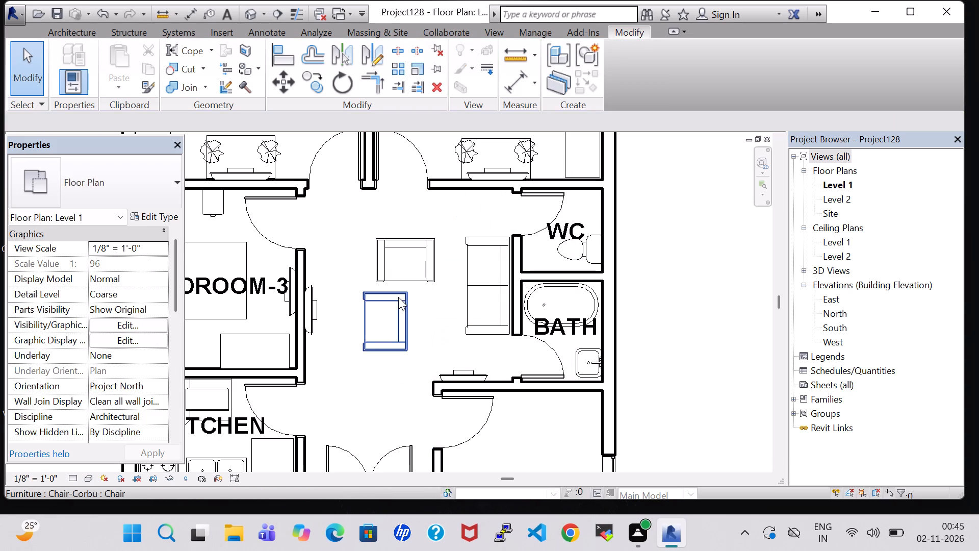
Delete the west-facing chair in the middle of the hall and the wall-side unit southwest of the bathroom door.
{"action": "left_click", "coordinate": [398, 297]}
{"action": "key", "text": "Delete"}
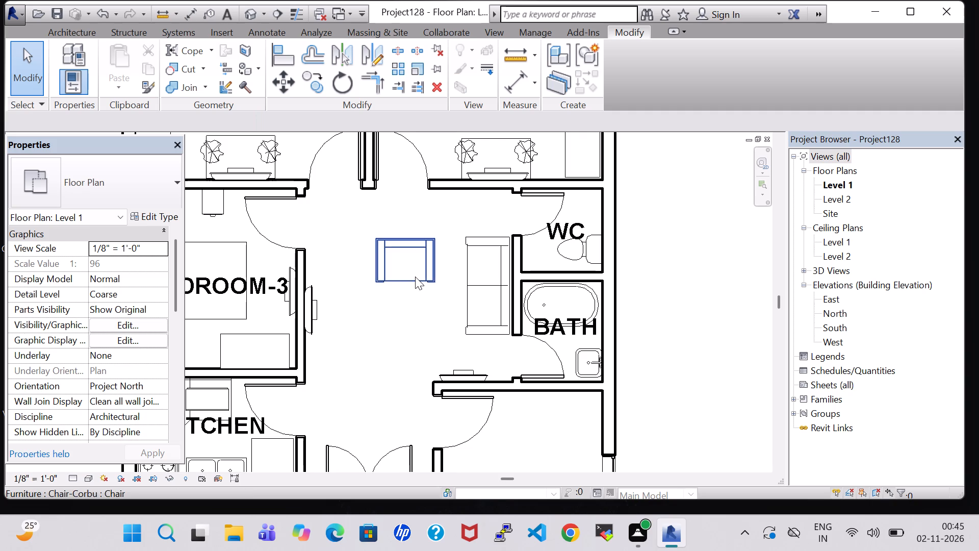
{"action": "left_click", "coordinate": [458, 373]}
{"action": "key", "text": "Delete"}
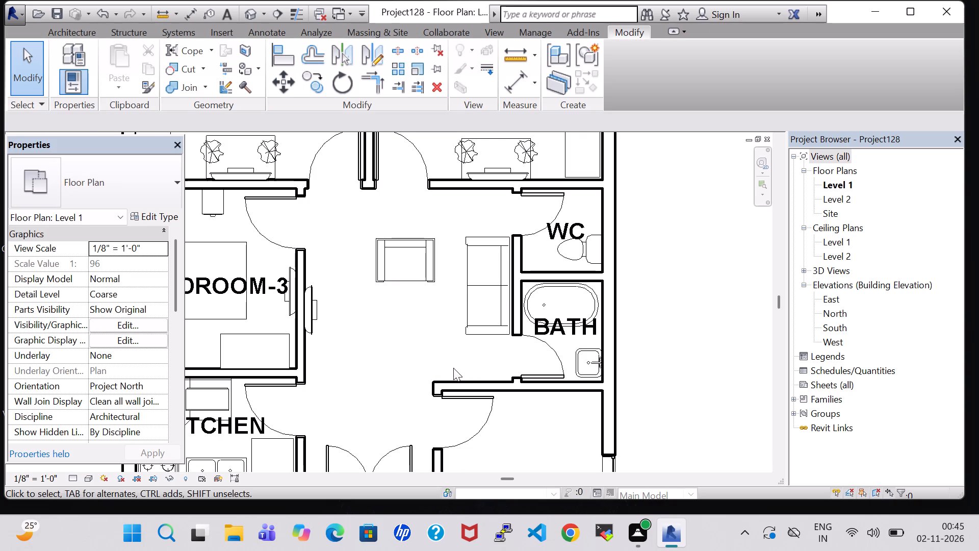
Nudge the south-facing chair north and east toward the sofa, leaving about 2' 9" to the hall's north wall.
{"action": "left_click", "coordinate": [418, 262]}
{"action": "key", "text": "Up"}
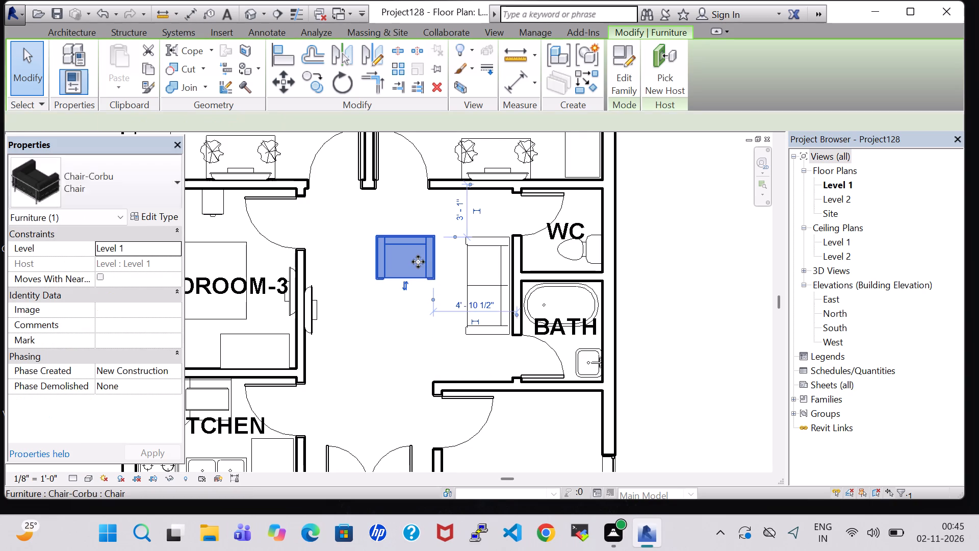
{"action": "key", "text": "Up"}
{"action": "key", "text": "Up"}
{"action": "key", "text": "Right"}
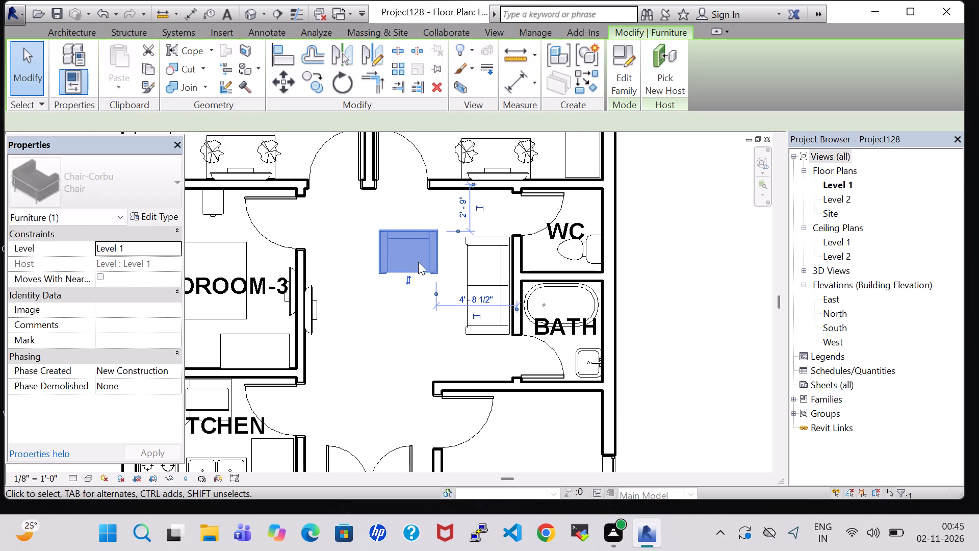
{"action": "key", "text": "Right"}
{"action": "key", "text": "Right"}
{"action": "left_click", "coordinate": [410, 302]}
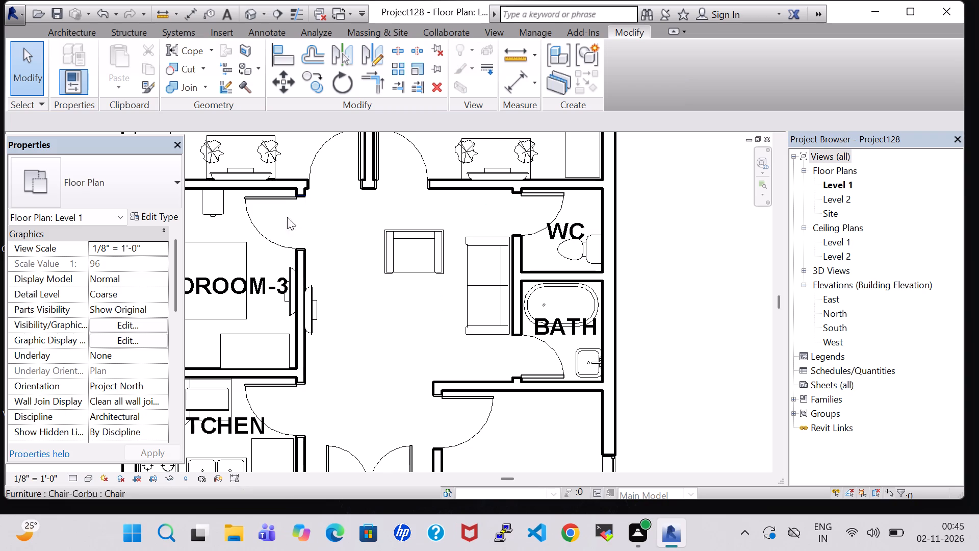
Load the Table-Dining Oval family from the Furniture library's Tables folder as a component for the hall.
{"action": "left_click", "coordinate": [74, 36]}
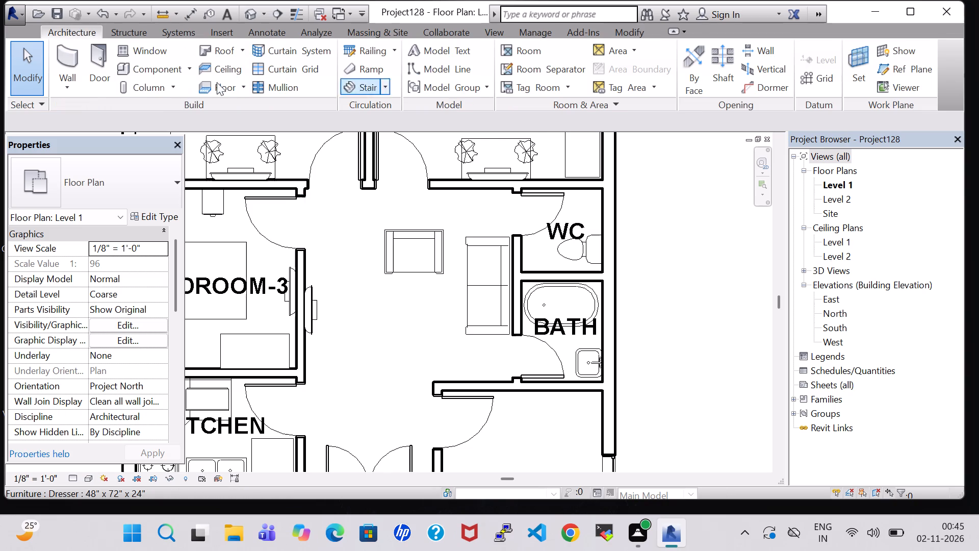
{"action": "left_click", "coordinate": [150, 72]}
{"action": "left_click", "coordinate": [623, 64]}
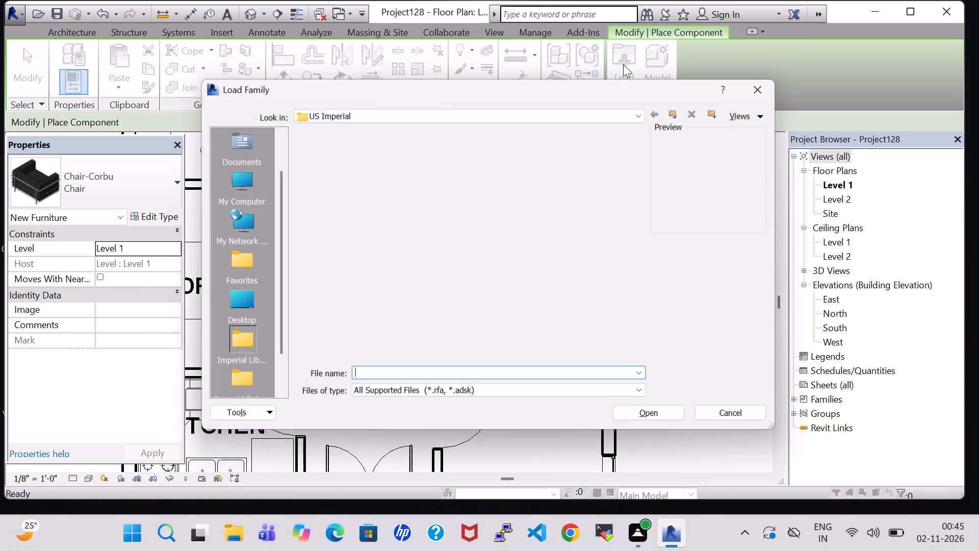
{"action": "double_click", "coordinate": [580, 346]}
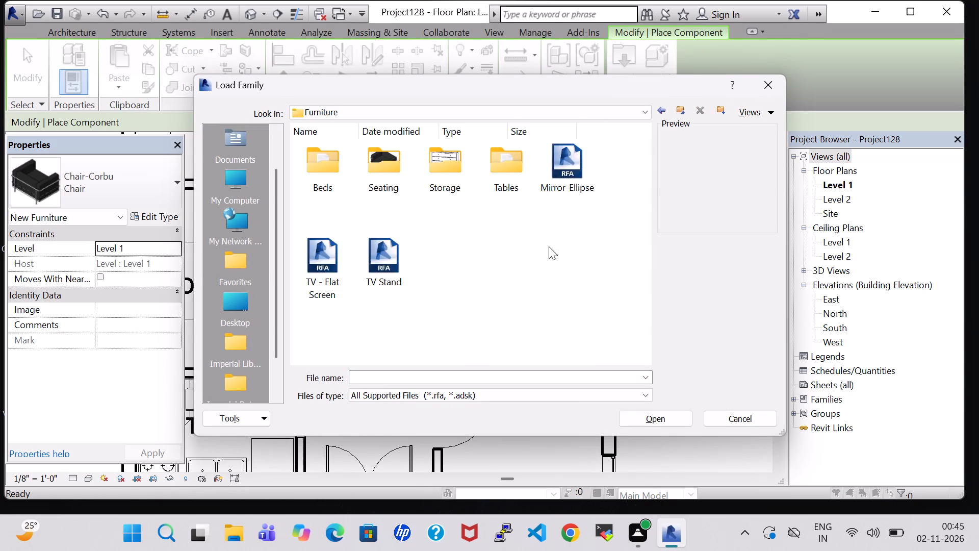
{"action": "double_click", "coordinate": [491, 171]}
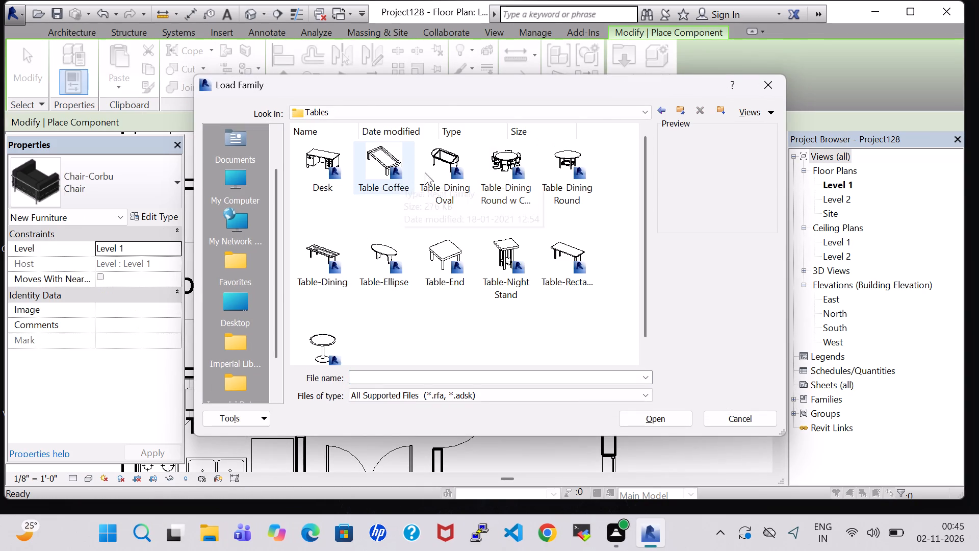
{"action": "double_click", "coordinate": [444, 172]}
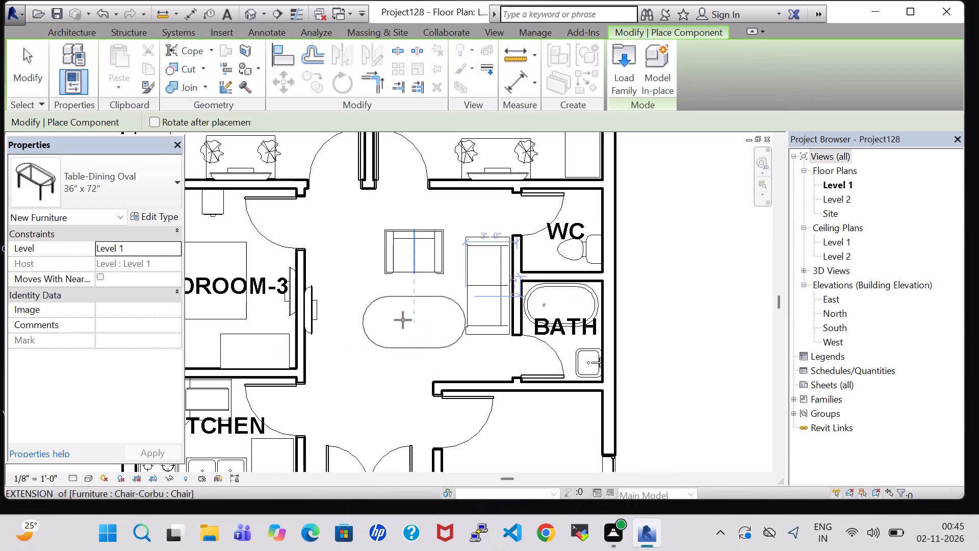
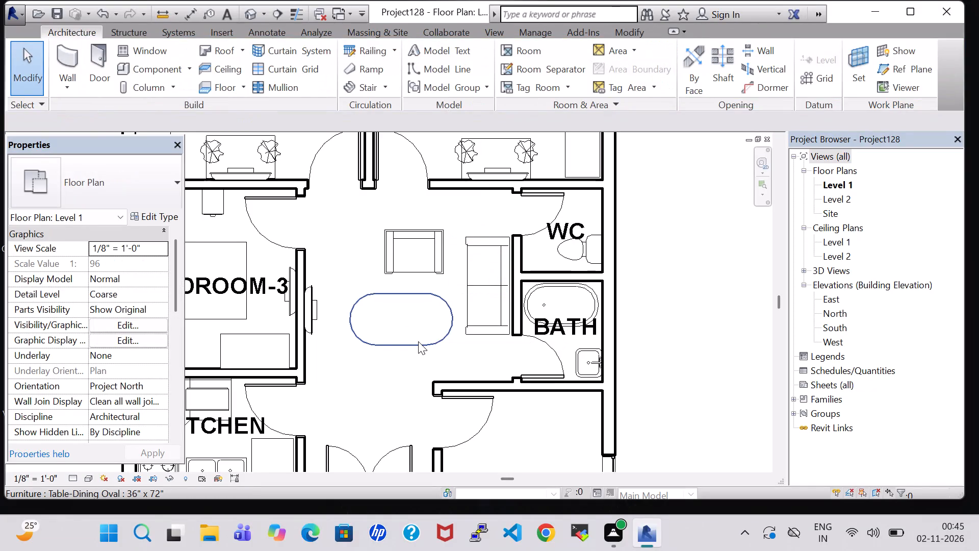
Change the oval dining table in the central living space to the 36" x 48" type.
{"action": "left_click", "coordinate": [418, 341]}
{"action": "left_click", "coordinate": [156, 220]}
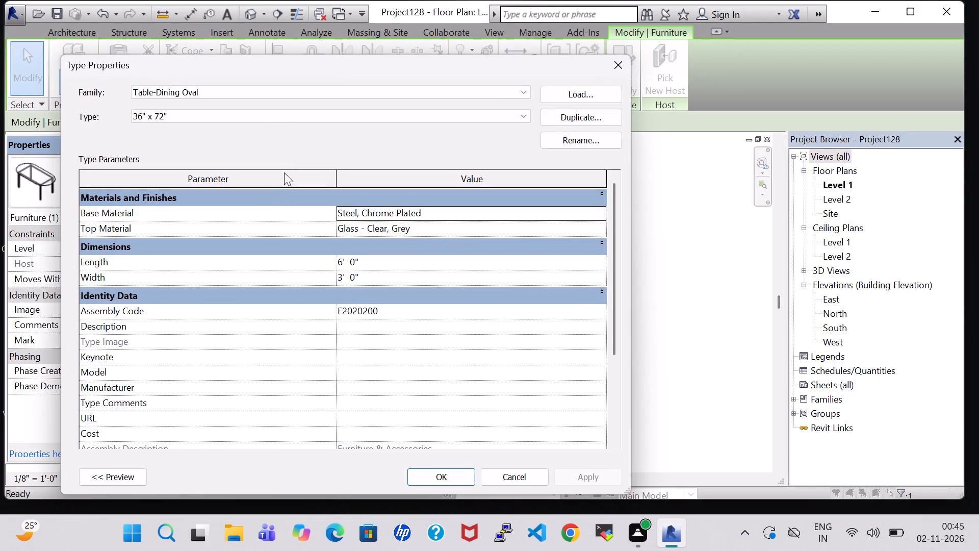
{"action": "left_click", "coordinate": [264, 116]}
{"action": "left_click", "coordinate": [259, 130]}
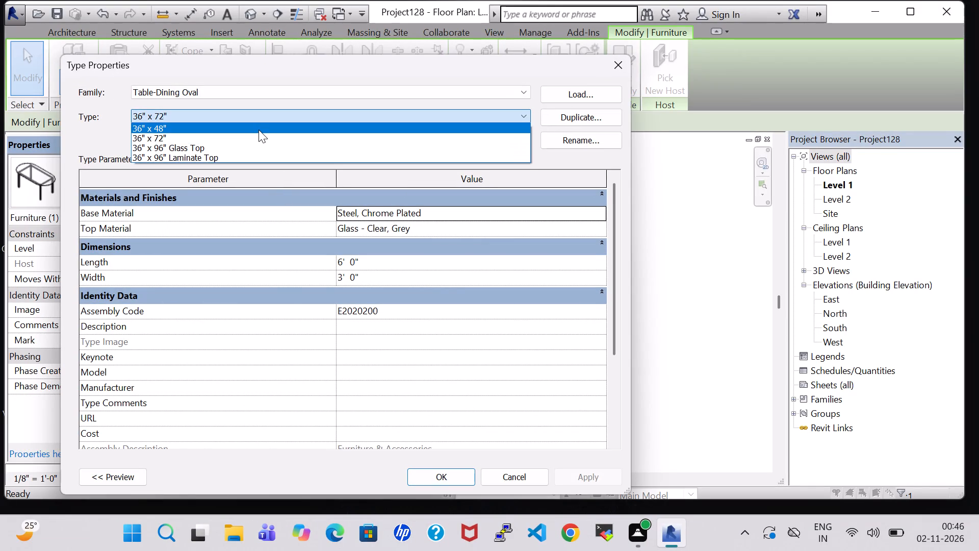
{"action": "left_click", "coordinate": [438, 476]}
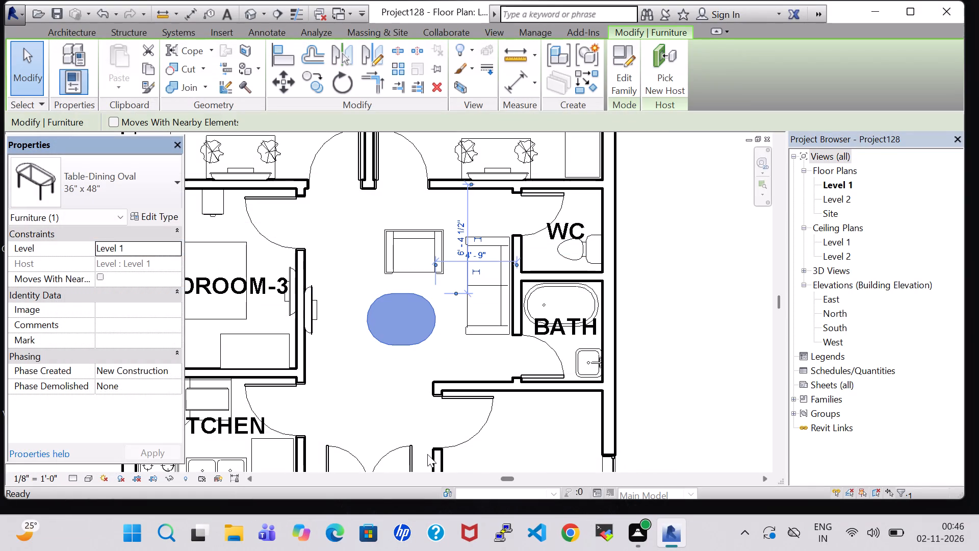
{"action": "left_click", "coordinate": [360, 381]}
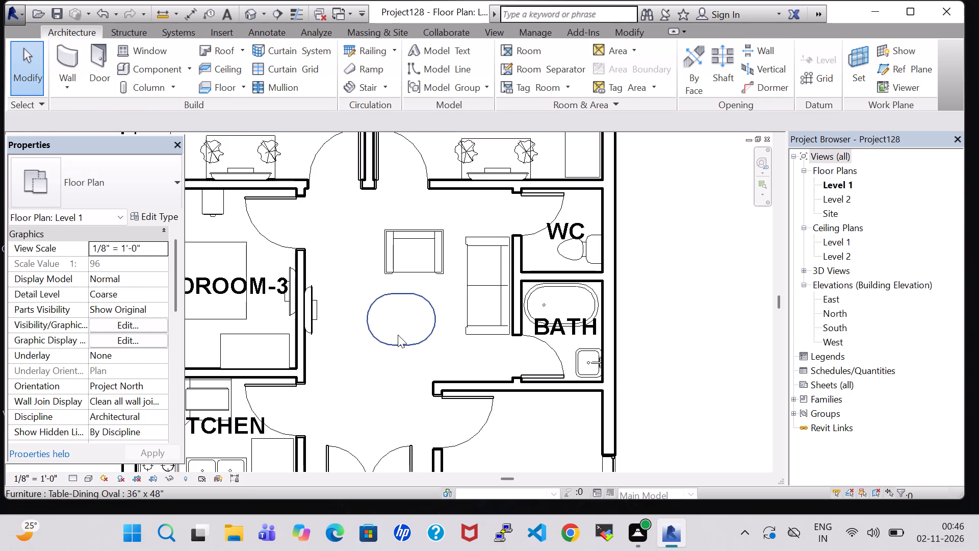
Rotate the oval table 90 degrees and nudge it toward the sofa and armchair, about 5'-6 1/2" from the Bedroom-3 wall.
{"action": "left_click", "coordinate": [398, 335]}
{"action": "key", "text": "space"}
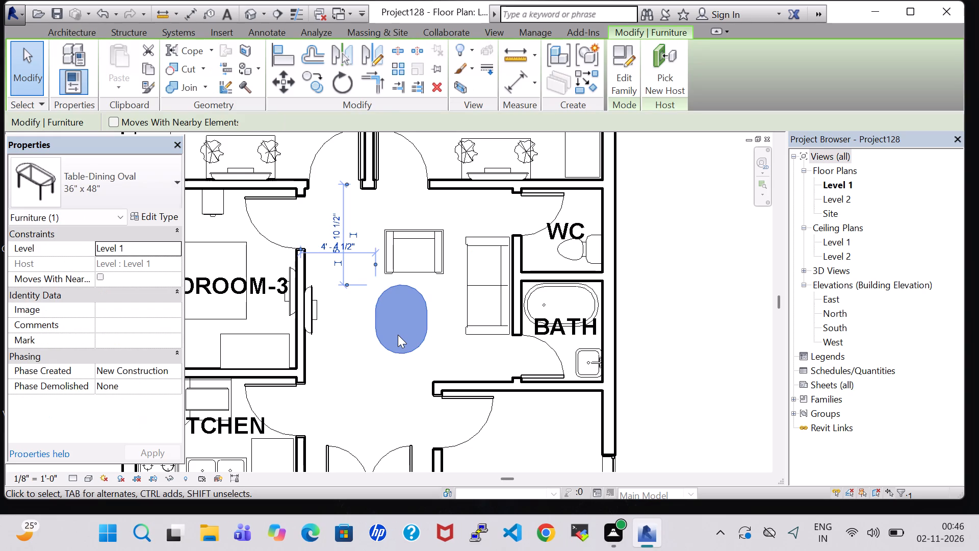
{"action": "key", "text": "Right"}
{"action": "key", "text": "Right"}
{"action": "key", "text": "Right"}
{"action": "key", "text": "Right"}
{"action": "key", "text": "Right"}
{"action": "key", "text": "Right"}
{"action": "key", "text": "Right"}
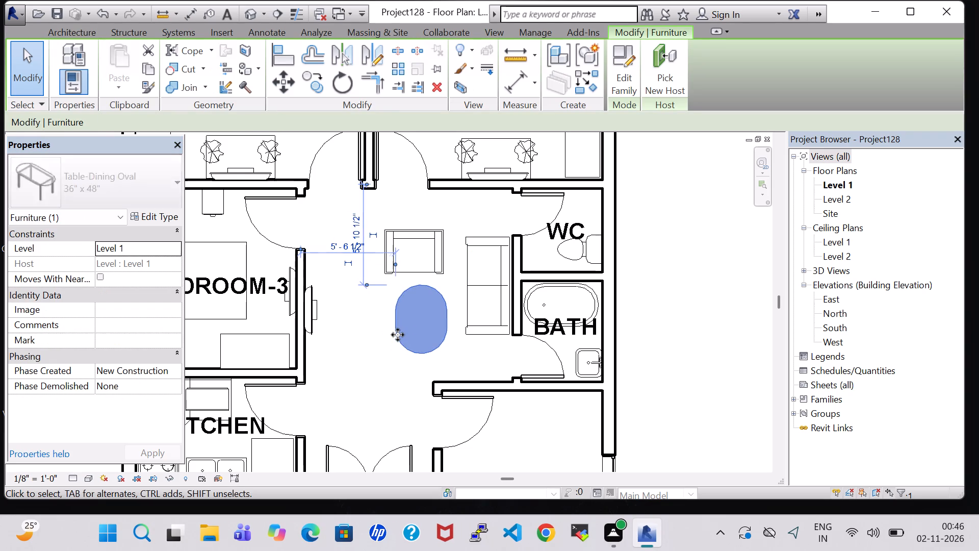
{"action": "key", "text": "Up"}
{"action": "key", "text": "Up"}
{"action": "key", "text": "Up"}
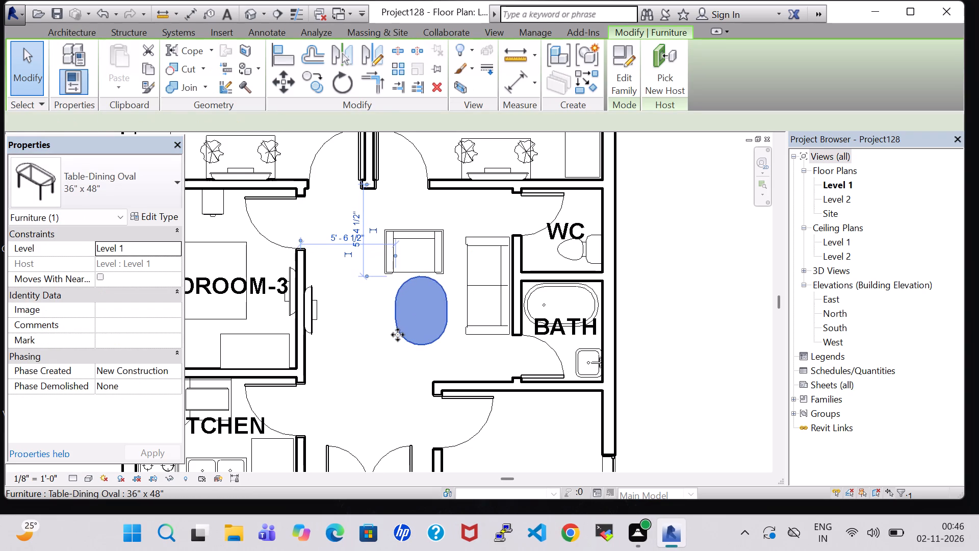
{"action": "left_click", "coordinate": [353, 317]}
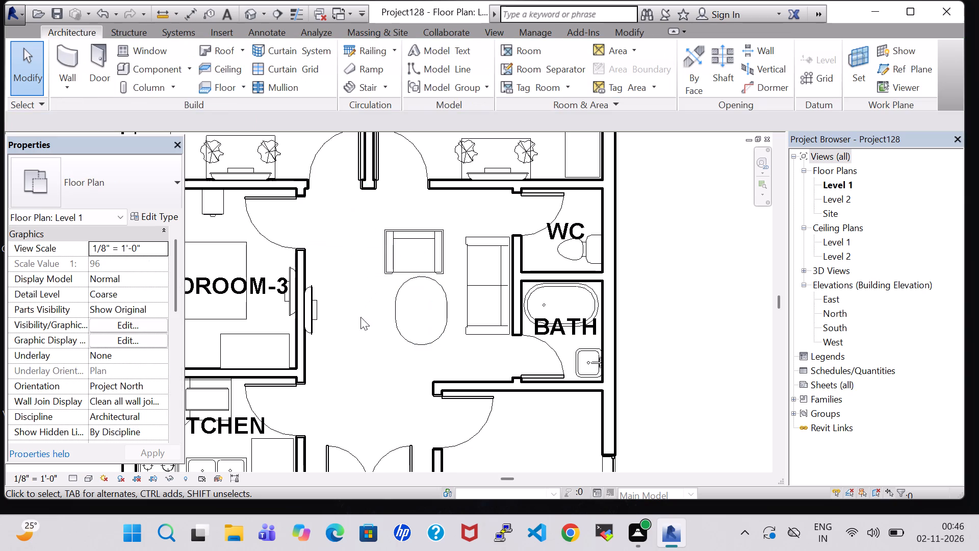
Place another Tropical Agave - 1.5' plant like the one in Bedroom-3 at the edge of the oval table.
{"action": "scroll", "coordinate": [373, 314], "scroll_direction": "down", "scroll_amount": 2}
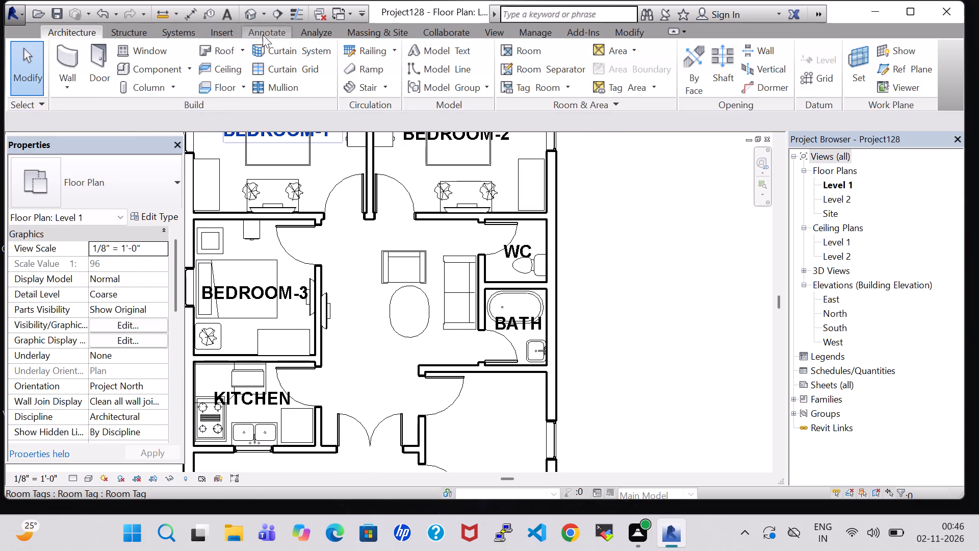
{"action": "left_click", "coordinate": [211, 331]}
{"action": "right_click", "coordinate": [211, 331]}
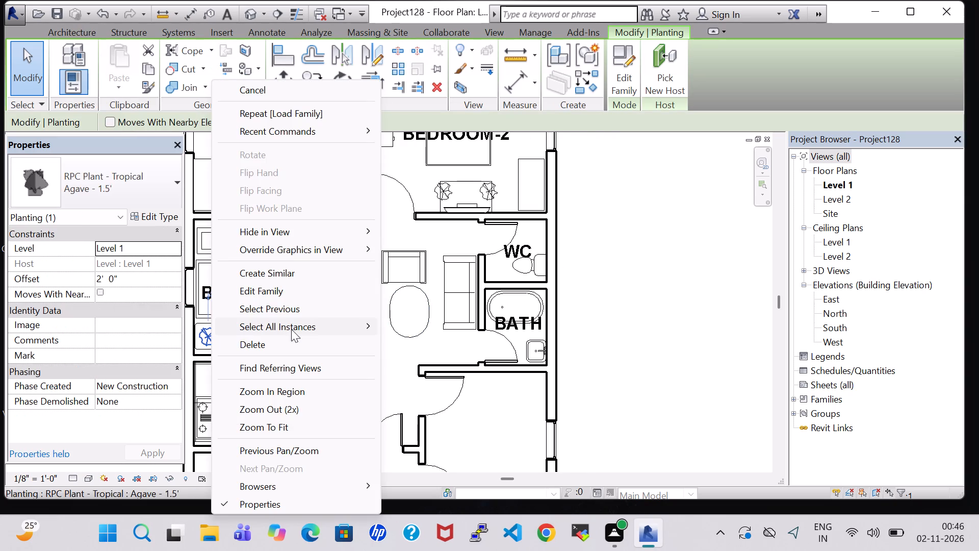
{"action": "left_click", "coordinate": [300, 276]}
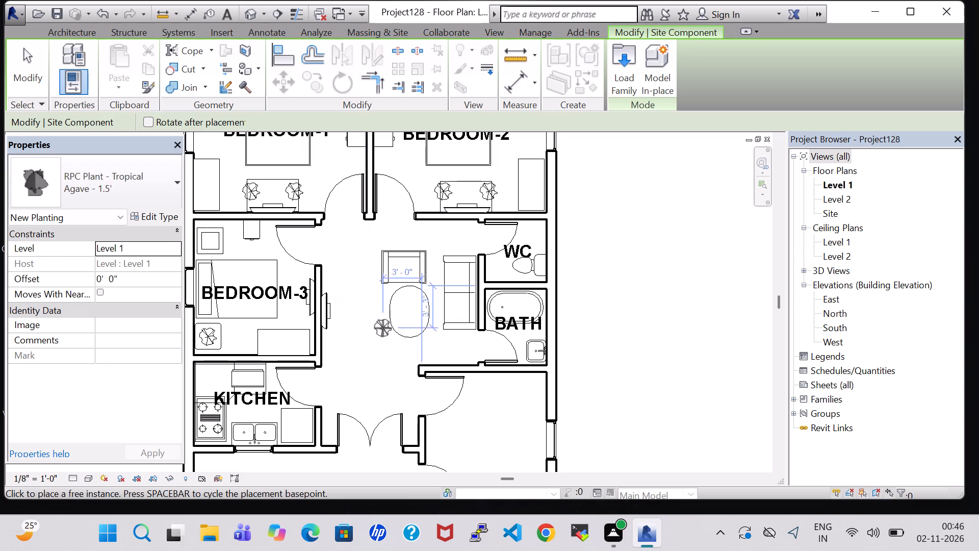
{"action": "left_click", "coordinate": [394, 311]}
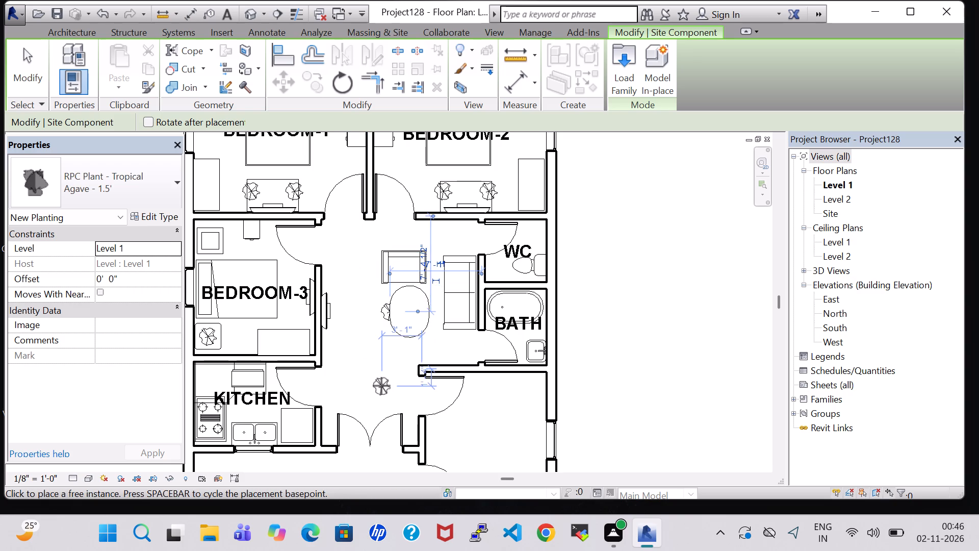
{"action": "key", "text": "Escape"}
{"action": "key", "text": "Escape"}
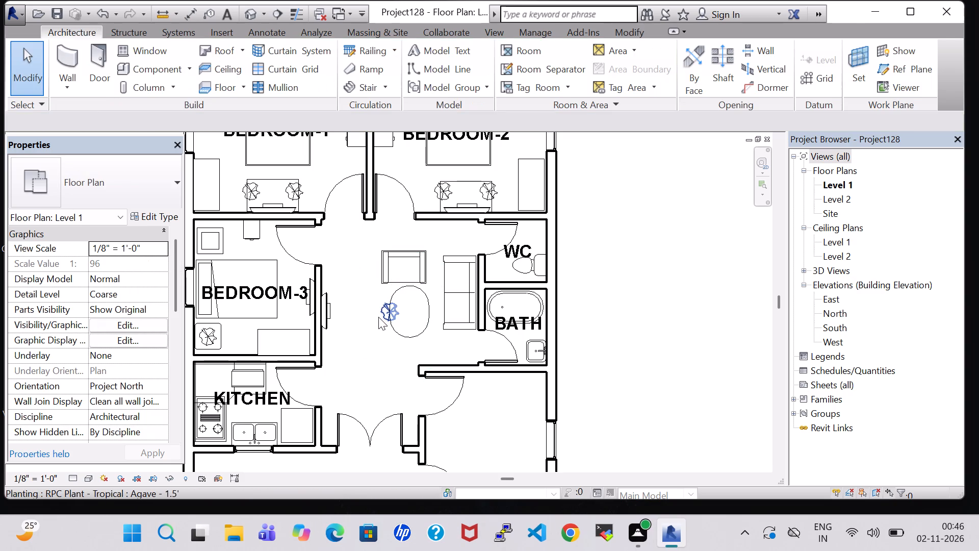
Set the new plant's offset from Level 1 to 2' 5".
{"action": "left_click", "coordinate": [379, 317]}
{"action": "left_click", "coordinate": [104, 279]}
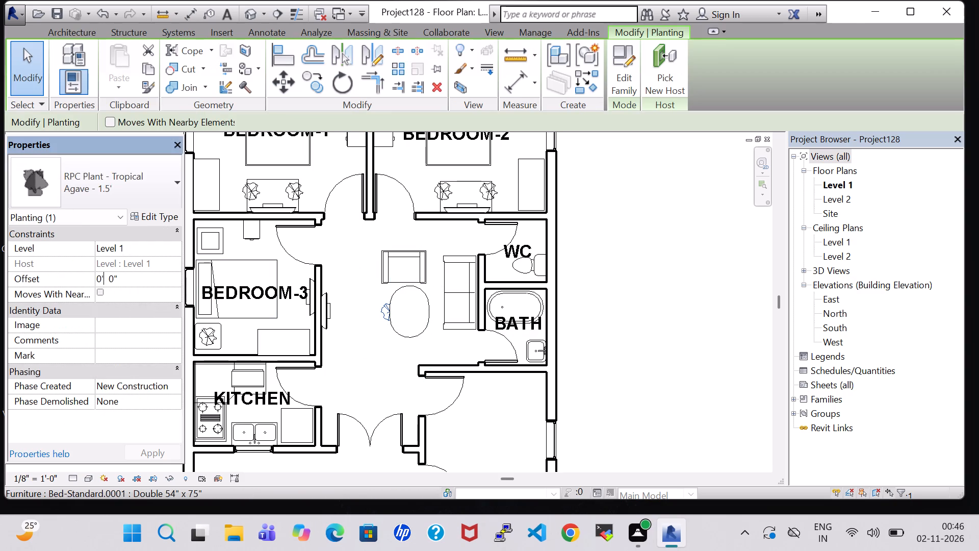
{"action": "key", "text": "Left"}
{"action": "key", "text": "BackSpace"}
{"action": "key", "text": "2"}
{"action": "key", "text": "Right"}
{"action": "key", "text": "Right"}
{"action": "key", "text": "Right"}
{"action": "key", "text": "Right"}
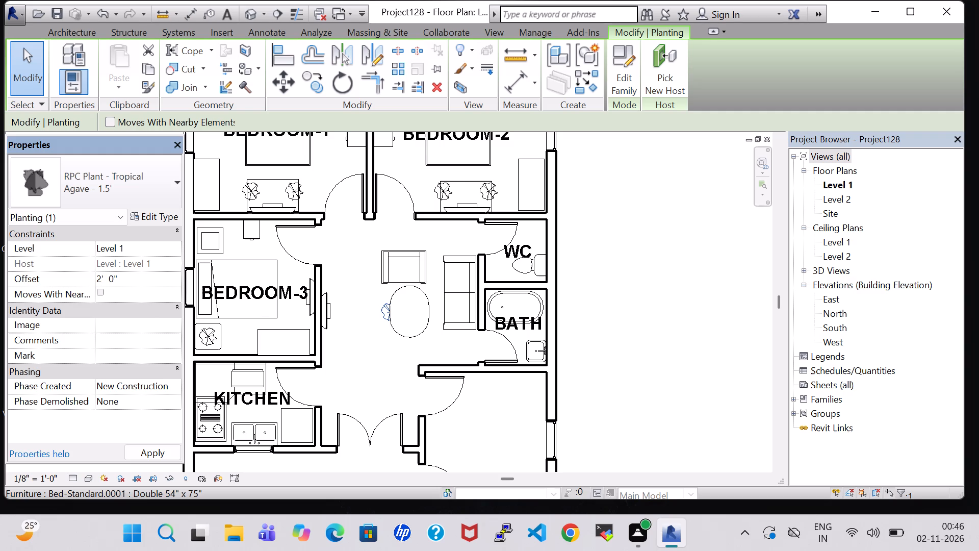
{"action": "key", "text": "BackSpace"}
{"action": "key", "text": "5"}
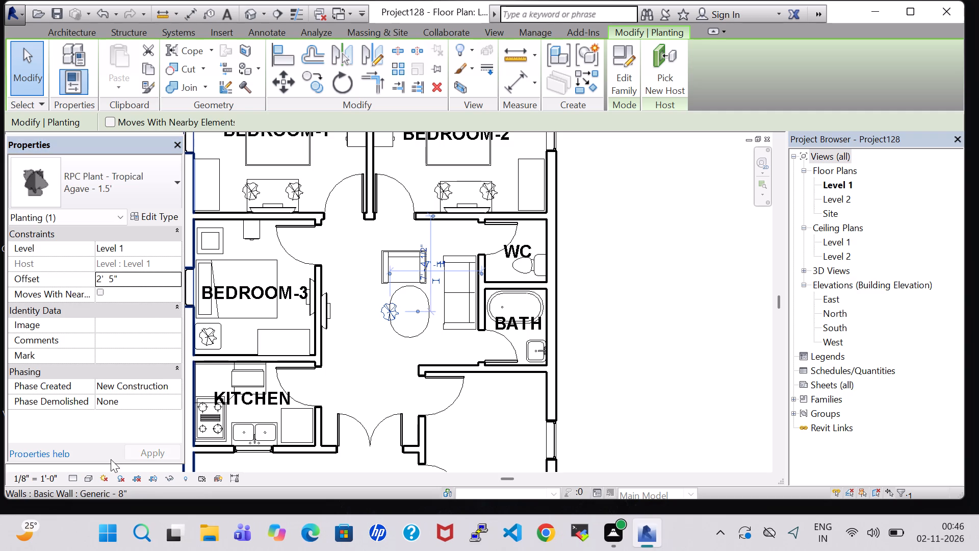
Nudge the plant toward the sofa onto the middle of the oval table.
{"action": "key", "text": "Right"}
{"action": "key", "text": "Right"}
{"action": "key", "text": "Right"}
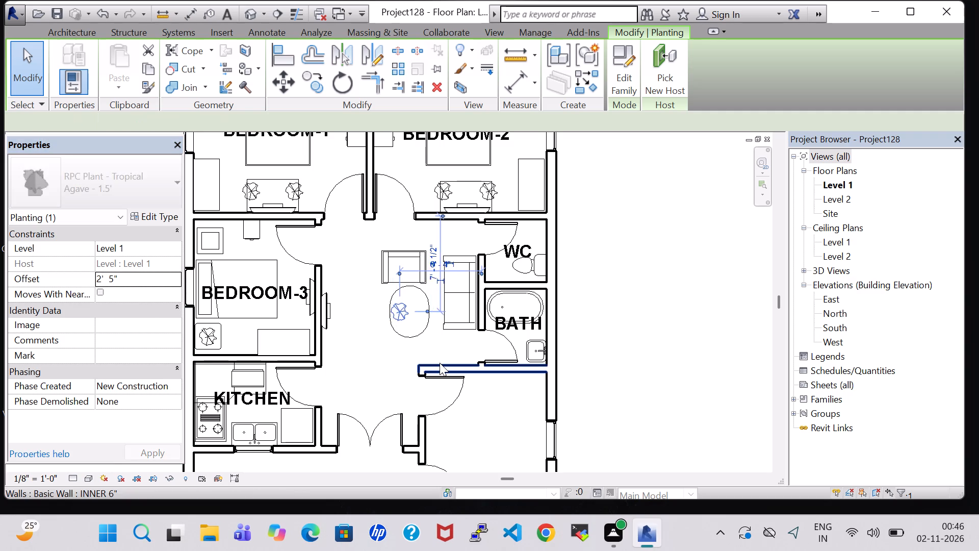
{"action": "key", "text": "Right"}
{"action": "key", "text": "Right"}
{"action": "key", "text": "Right"}
{"action": "key", "text": "Right"}
{"action": "left_click", "coordinate": [647, 288]}
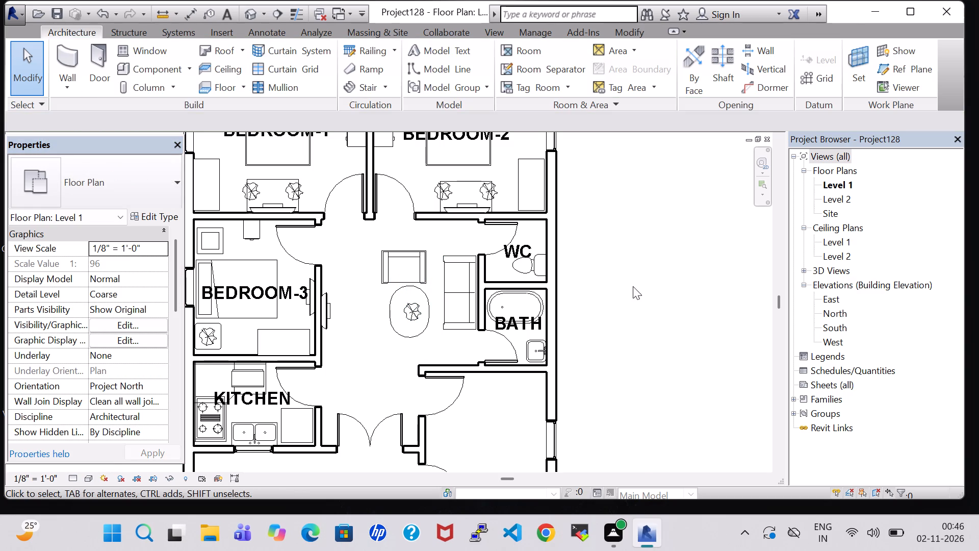
Nudge the armchair above the oval table slightly toward the sofa, about 4'-1 1/2" from the WC/bath wall.
{"action": "left_click", "coordinate": [351, 350]}
{"action": "scroll", "coordinate": [351, 351], "scroll_direction": "down", "scroll_amount": 2}
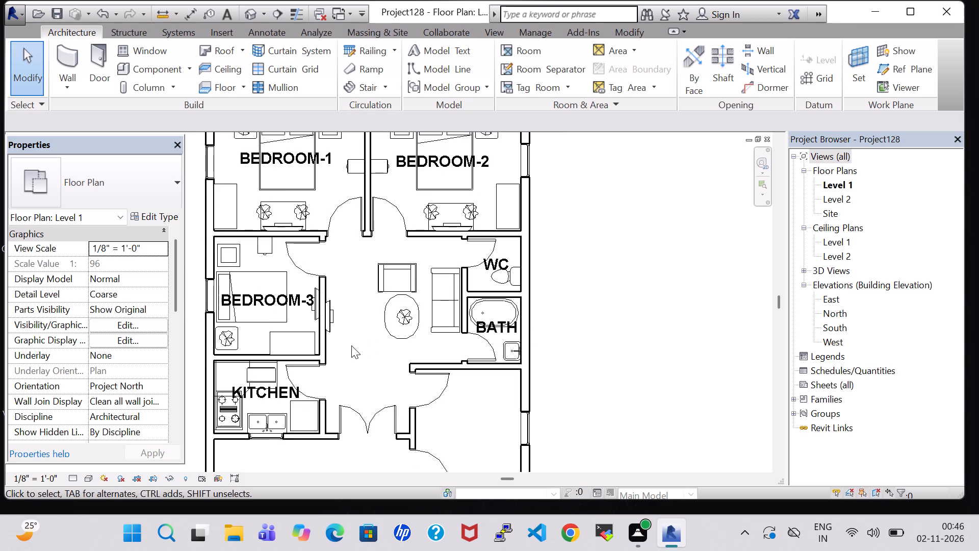
{"action": "scroll", "coordinate": [351, 345], "scroll_direction": "down", "scroll_amount": 1}
{"action": "scroll", "coordinate": [351, 345], "scroll_direction": "up", "scroll_amount": 4}
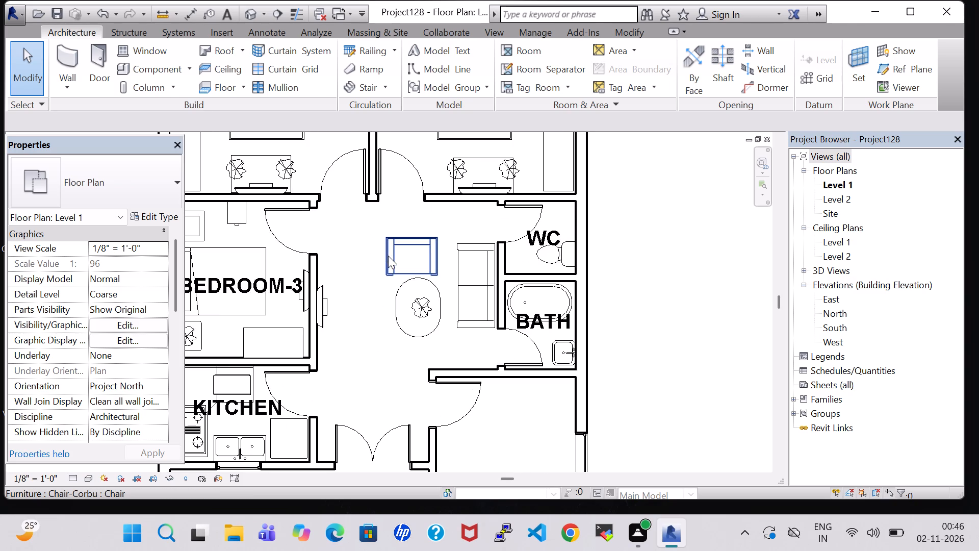
{"action": "left_click", "coordinate": [388, 256]}
{"action": "key", "text": "Right"}
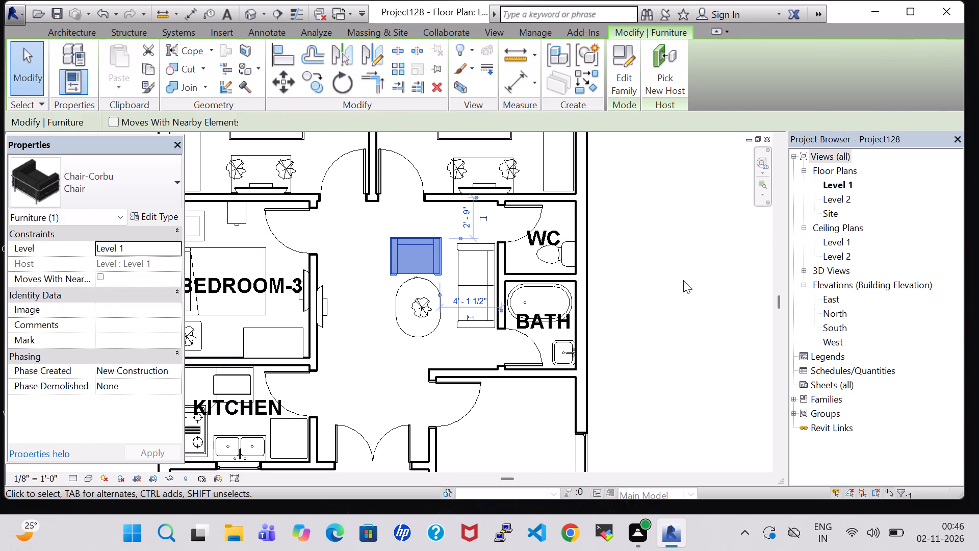
{"action": "left_click", "coordinate": [683, 280]}
Nudge the oval table and its plant one increment away from the sofa.
{"action": "left_click", "coordinate": [426, 284]}
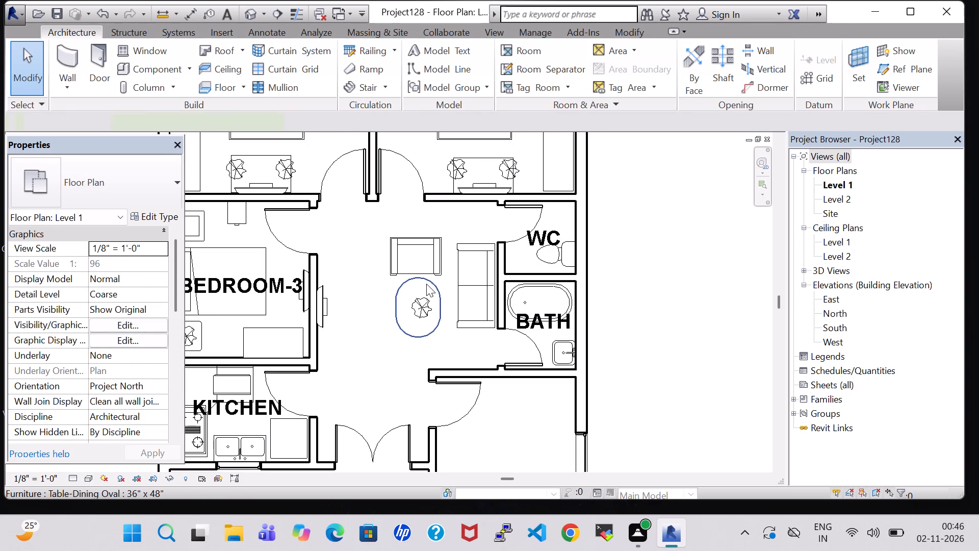
{"action": "key", "text": "Left"}
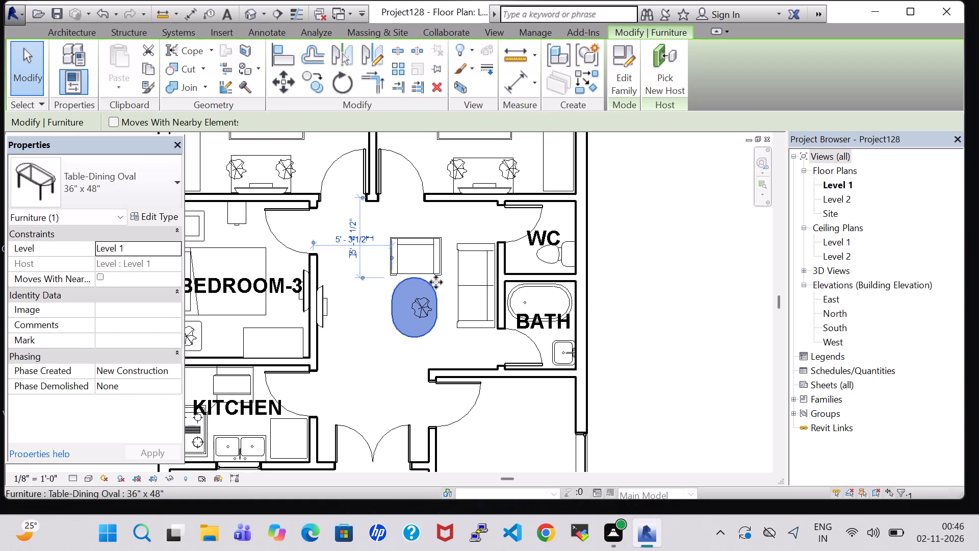
{"action": "left_click", "coordinate": [428, 306]}
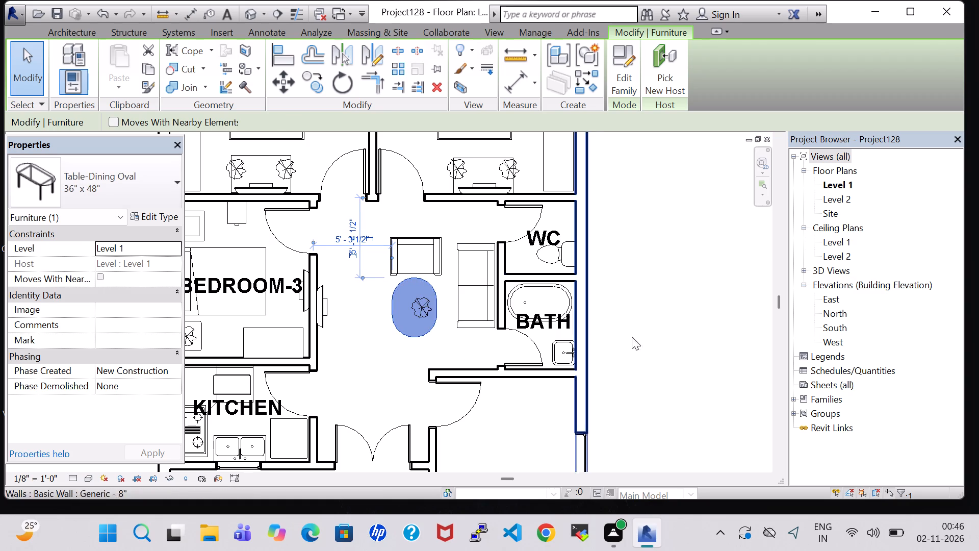
{"action": "left_click", "coordinate": [672, 335]}
{"action": "left_click", "coordinate": [418, 309]}
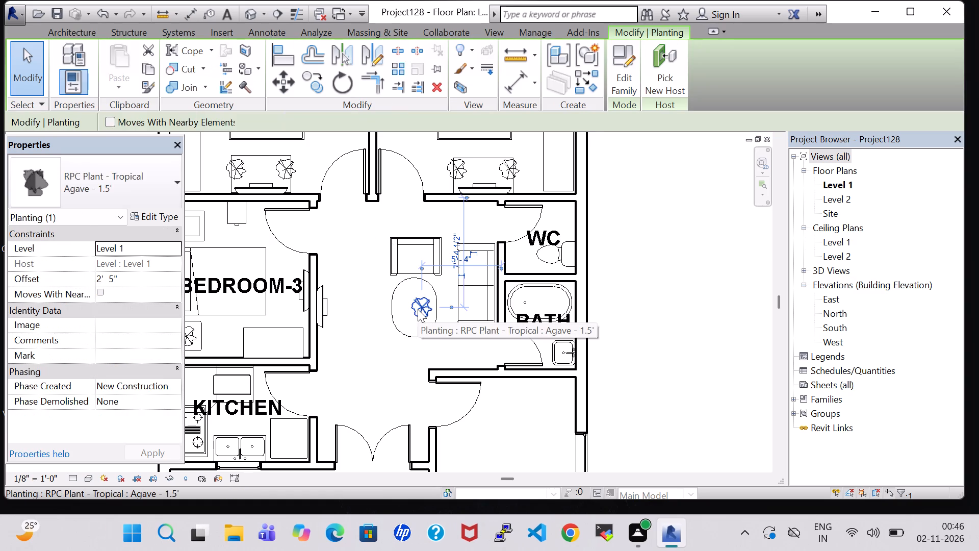
{"action": "key", "text": "Left"}
{"action": "left_click", "coordinate": [697, 288]}
Place a tagged room in the central living space and name it HALL.
{"action": "scroll", "coordinate": [641, 305], "scroll_direction": "down", "scroll_amount": 1}
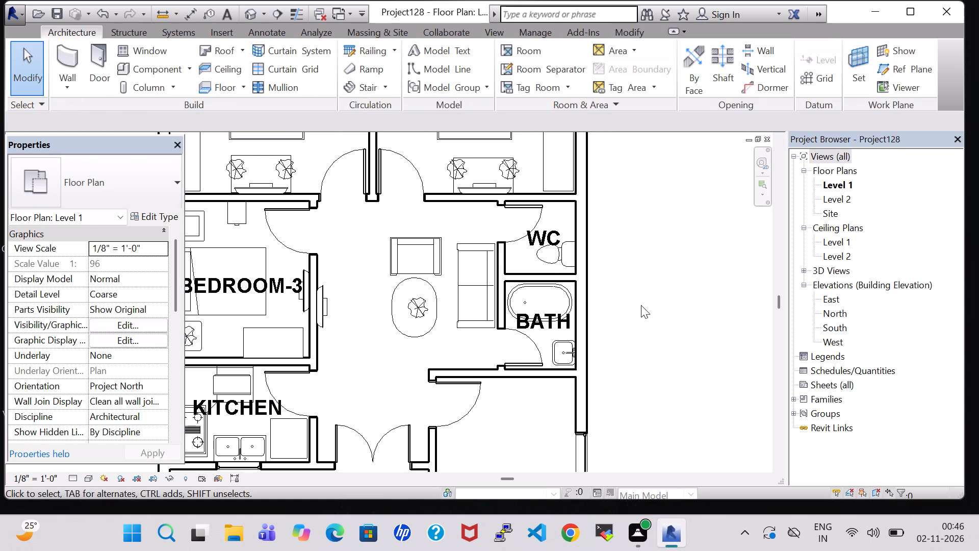
{"action": "scroll", "coordinate": [641, 305], "scroll_direction": "down", "scroll_amount": 2}
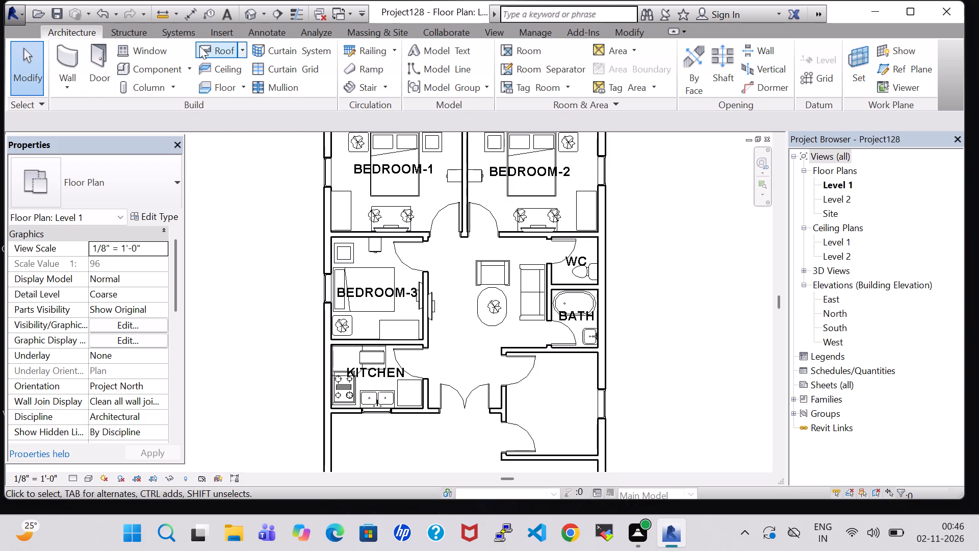
{"action": "left_click", "coordinate": [539, 58]}
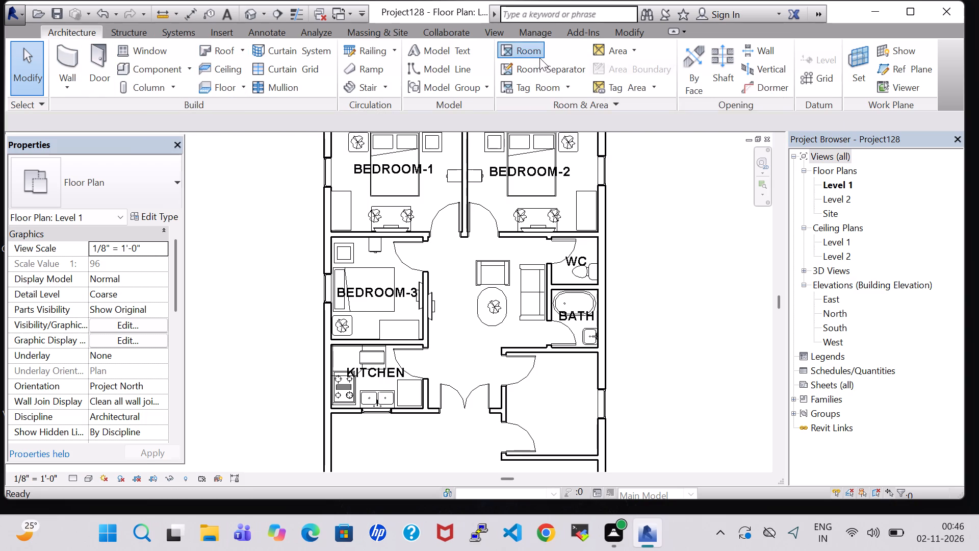
{"action": "left_click", "coordinate": [483, 305]}
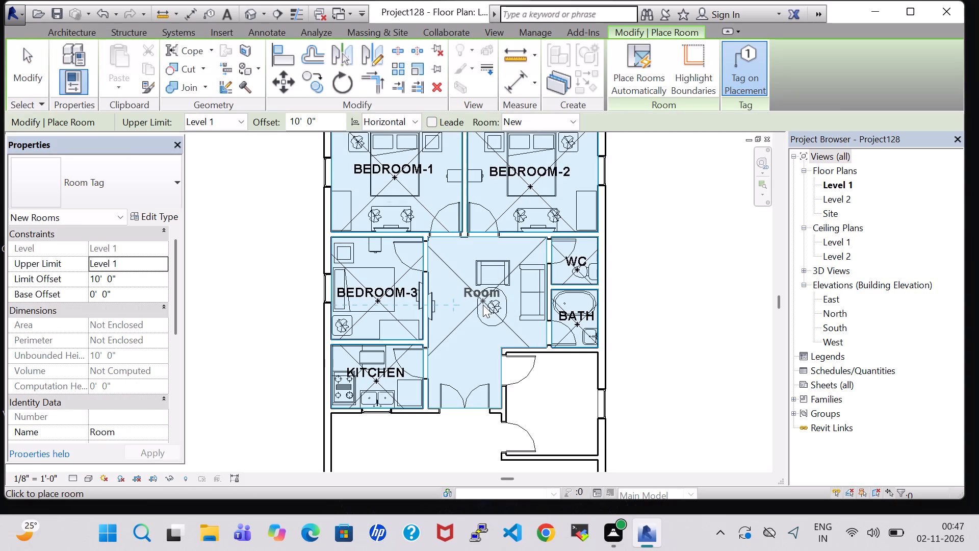
{"action": "key", "text": "Escape"}
{"action": "double_click", "coordinate": [483, 293]}
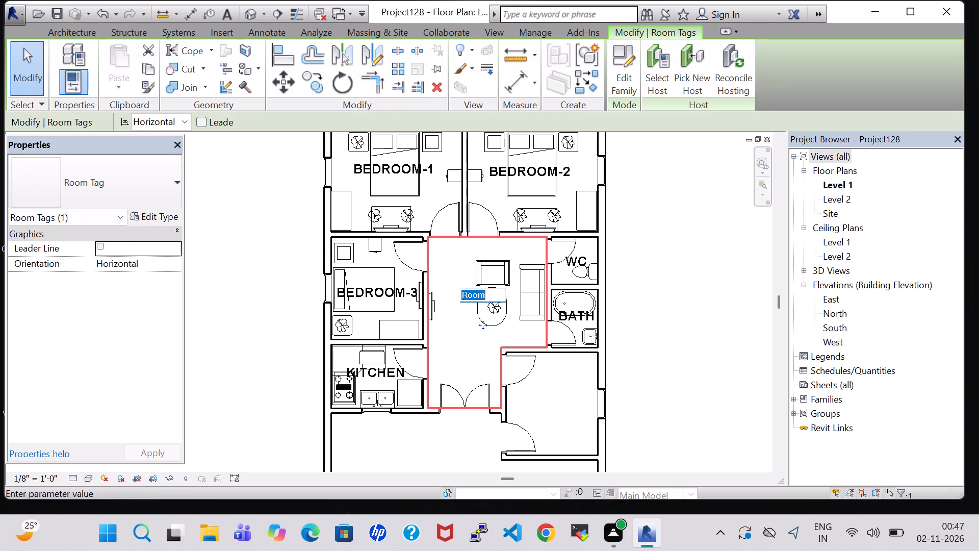
{"action": "key", "text": "BackSpace"}
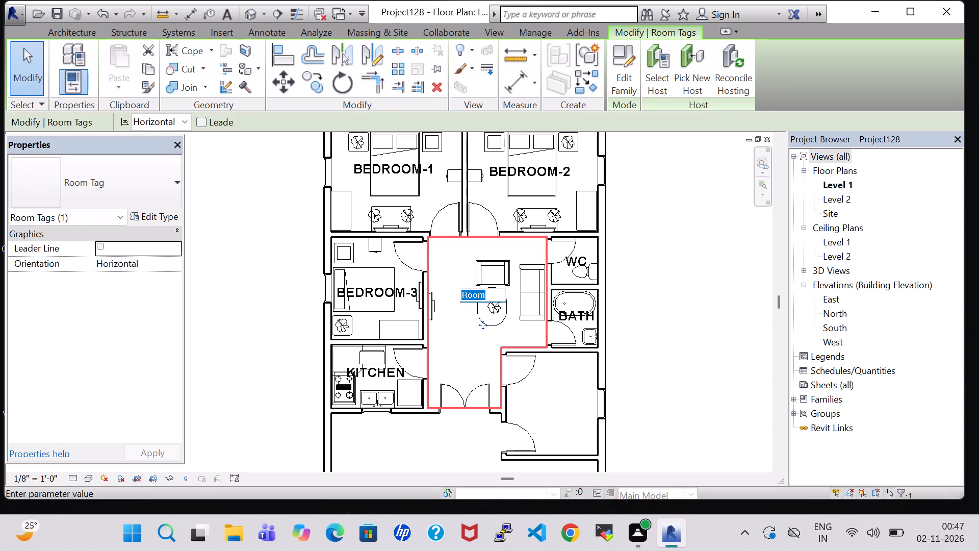
{"action": "type", "text": "HALL"}
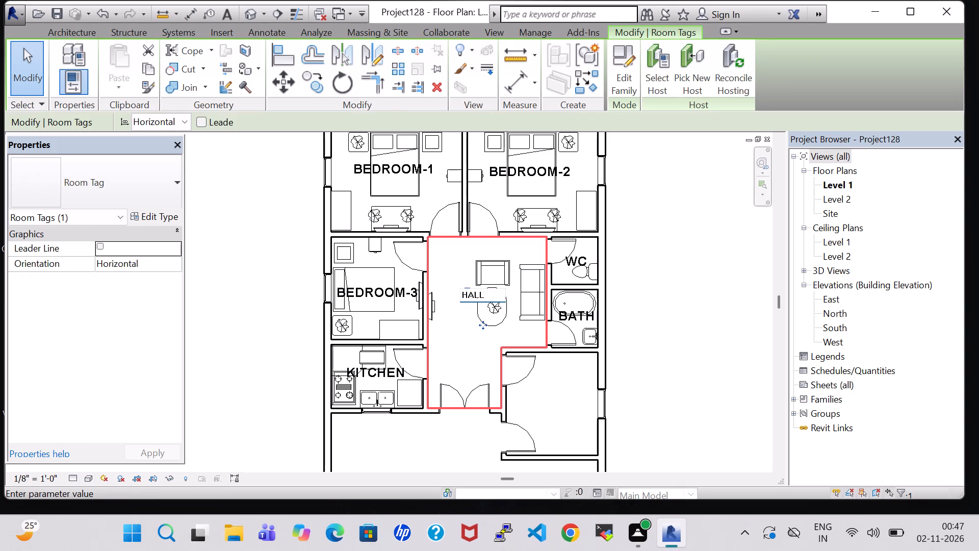
{"action": "key", "text": "Return"}
{"action": "double_click", "coordinate": [682, 294]}
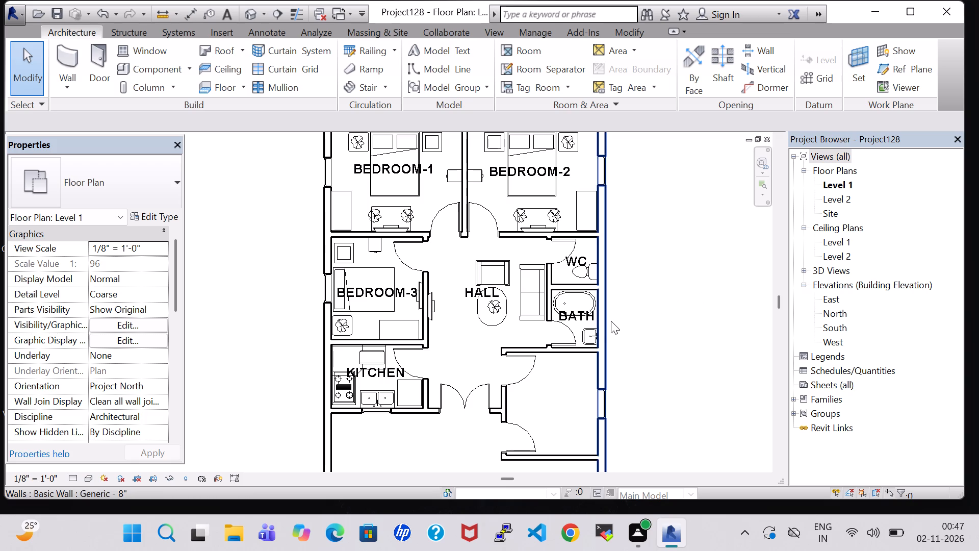
{"action": "scroll", "coordinate": [610, 329], "scroll_direction": "down", "scroll_amount": 1}
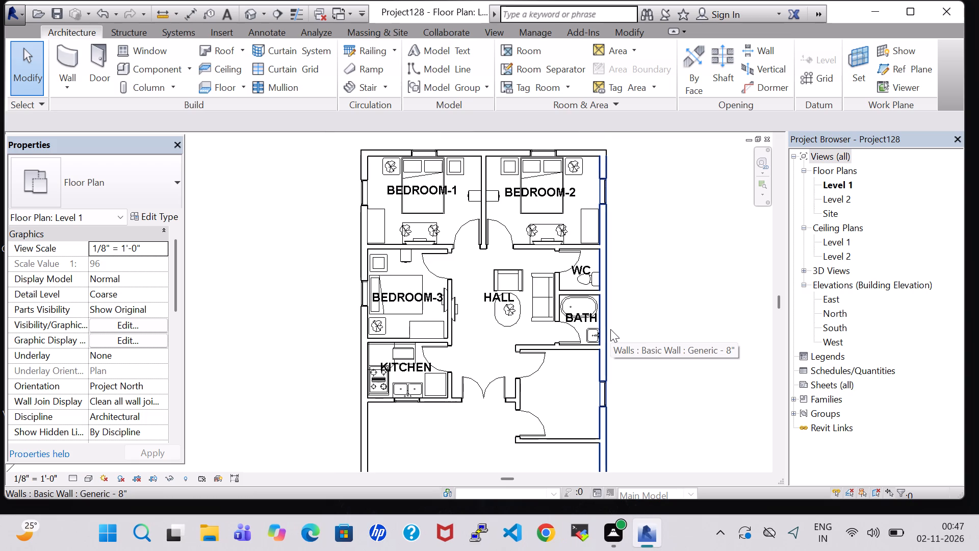
Load the Bed-Shaker family from the Beds folder of the Furniture library for component placement.
{"action": "scroll", "coordinate": [436, 342], "scroll_direction": "up", "scroll_amount": 6}
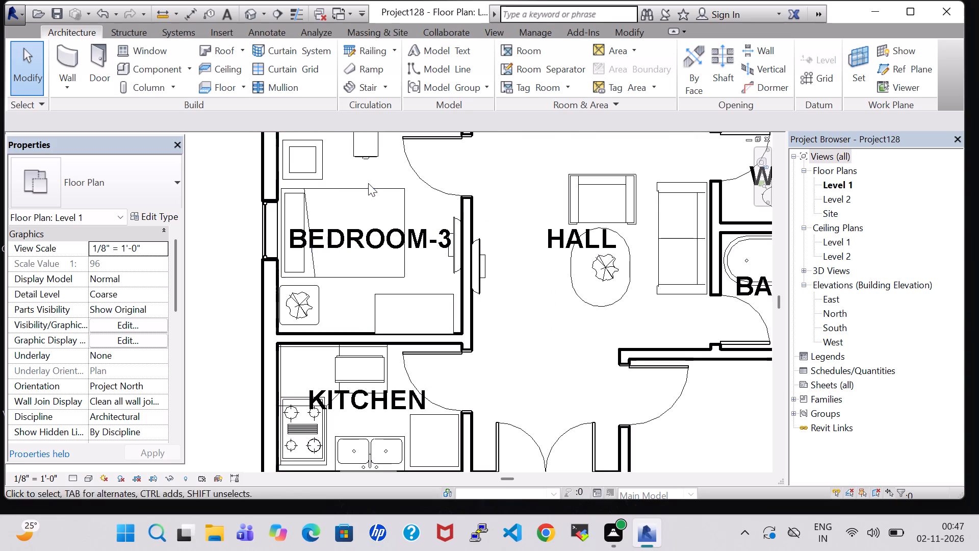
{"action": "left_click", "coordinate": [133, 62]}
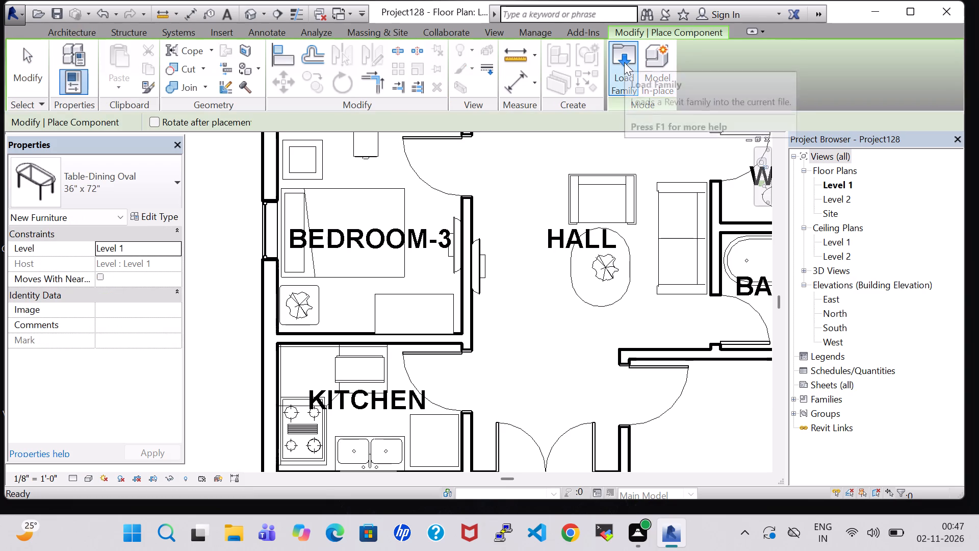
{"action": "double_click", "coordinate": [624, 62]}
{"action": "double_click", "coordinate": [578, 335]}
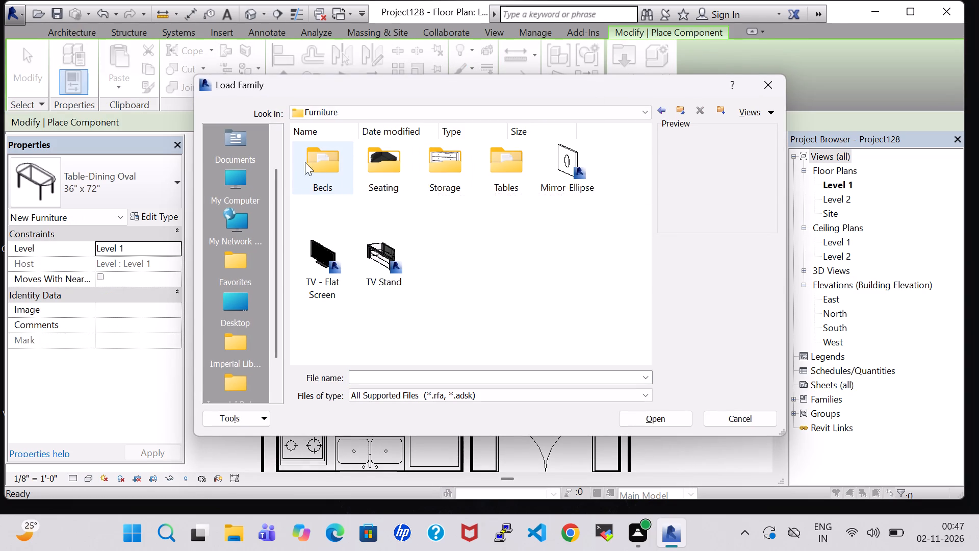
{"action": "double_click", "coordinate": [316, 167]}
{"action": "left_click", "coordinate": [503, 160]}
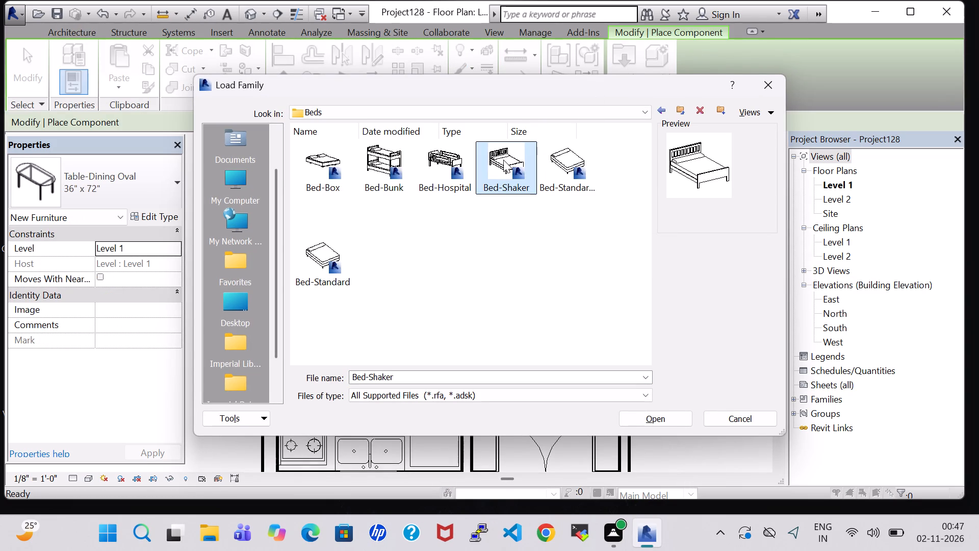
{"action": "double_click", "coordinate": [645, 417]}
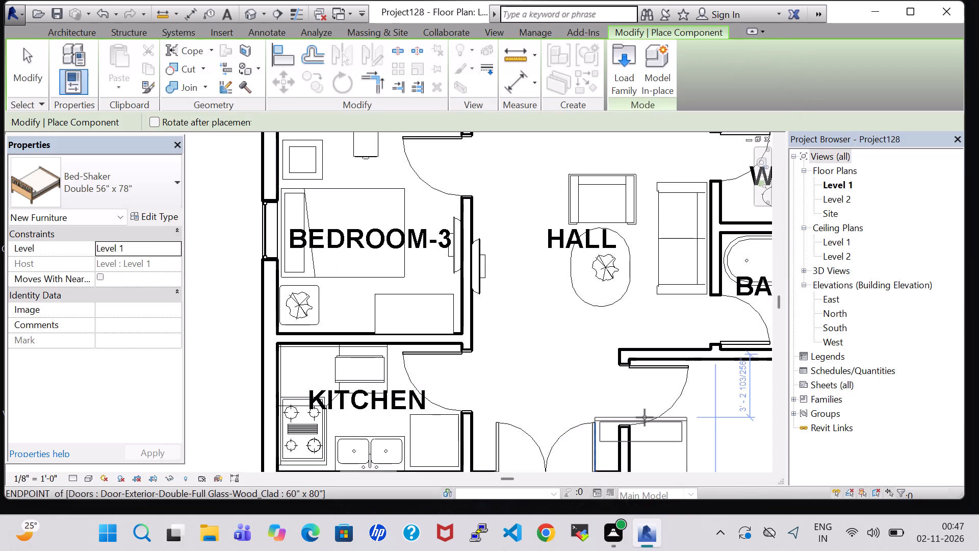
Place a Bed-Shaker Double 56" x 78" in the room below the bath, rotated with its headboard centred against the exterior wall's window.
{"action": "scroll", "coordinate": [725, 417], "scroll_direction": "down", "scroll_amount": 4}
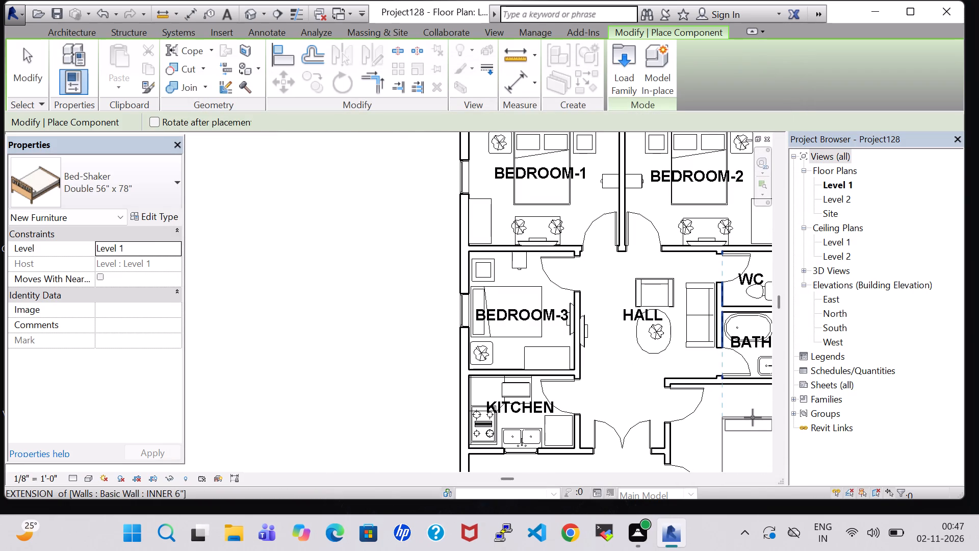
{"action": "middle_click_drag", "start_coordinate": [753, 417], "coordinate": [602, 362]}
{"action": "scroll", "coordinate": [600, 362], "scroll_direction": "up", "scroll_amount": 1}
{"action": "key", "text": "space"}
{"action": "key", "text": "space"}
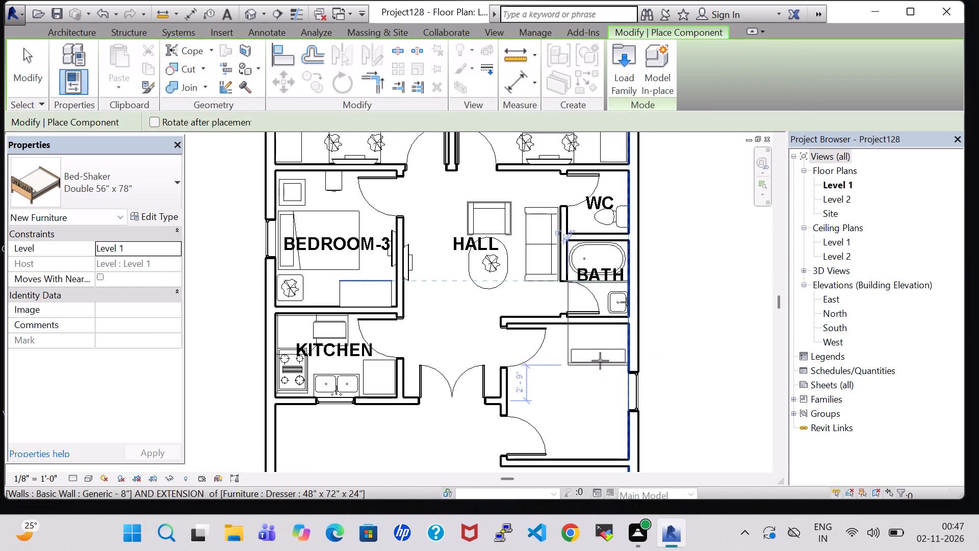
{"action": "key", "text": "space"}
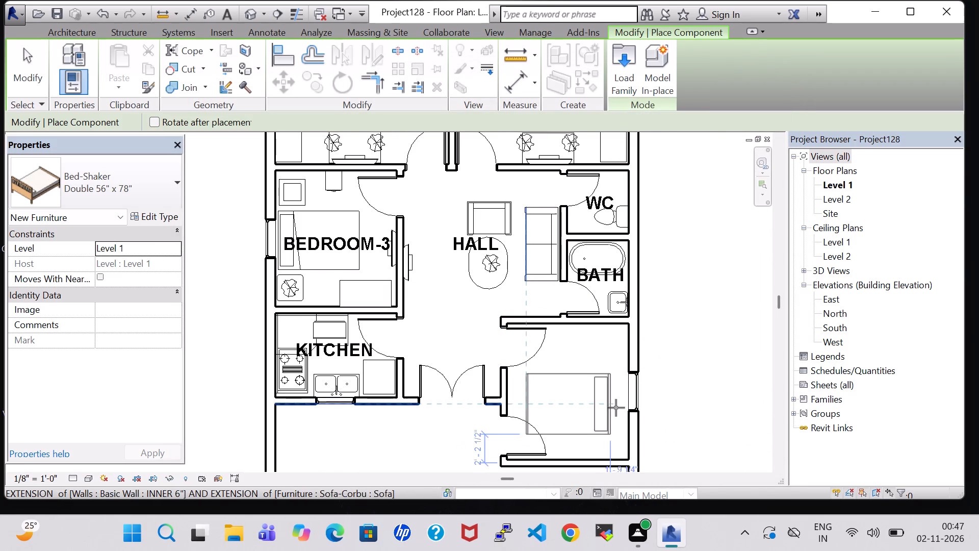
{"action": "scroll", "coordinate": [630, 398], "scroll_direction": "up", "scroll_amount": 5}
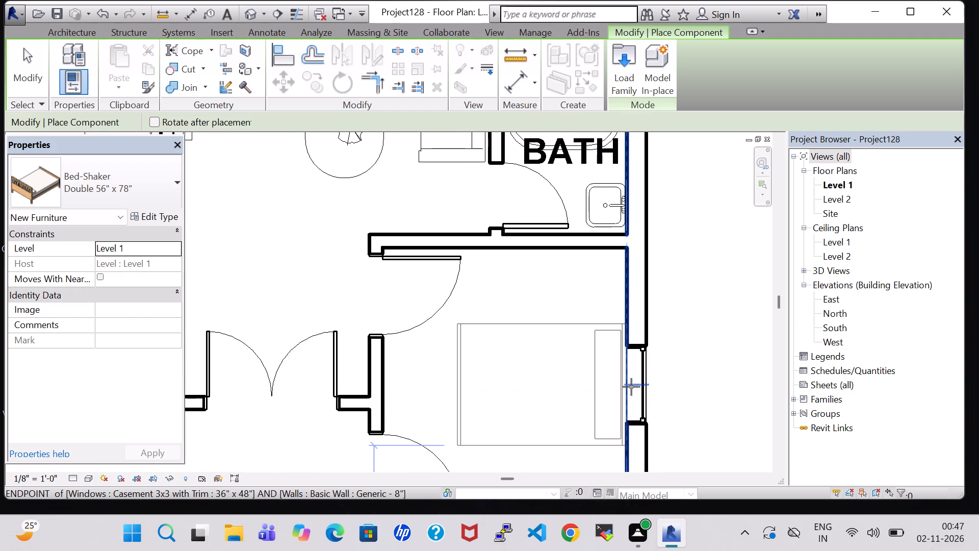
{"action": "left_click", "coordinate": [631, 387]}
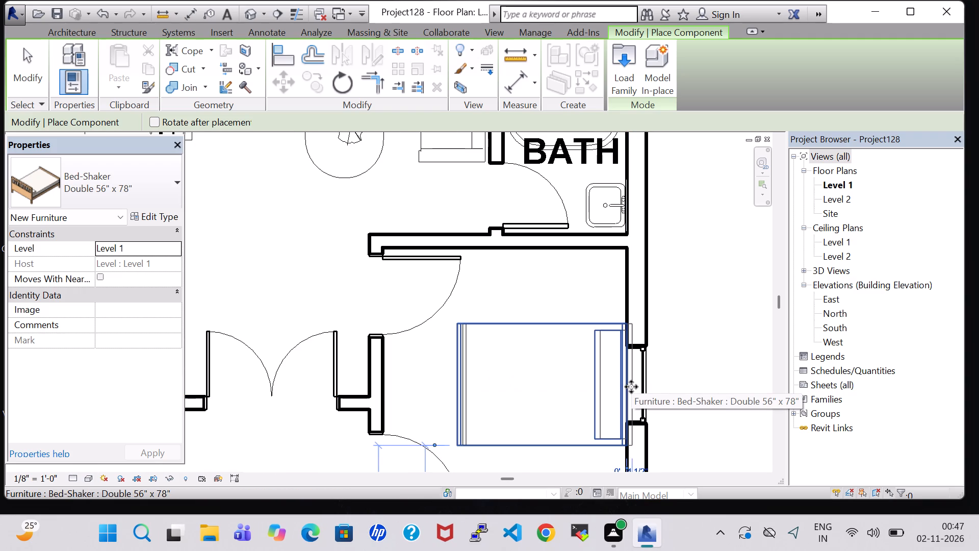
{"action": "key", "text": "Escape"}
{"action": "key", "text": "Escape"}
Place another of Bedroom-3's 24" x 24" x 24" coffee tables beside the new bed, on the side away from the bath, about 1'-9" from the exterior wall.
{"action": "scroll", "coordinate": [631, 387], "scroll_direction": "down", "scroll_amount": 3}
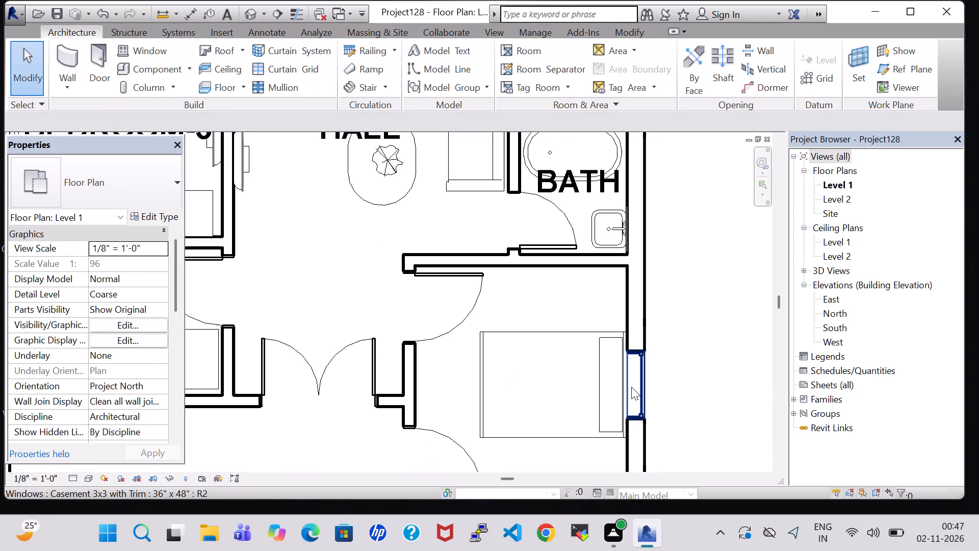
{"action": "scroll", "coordinate": [631, 387], "scroll_direction": "down", "scroll_amount": 5}
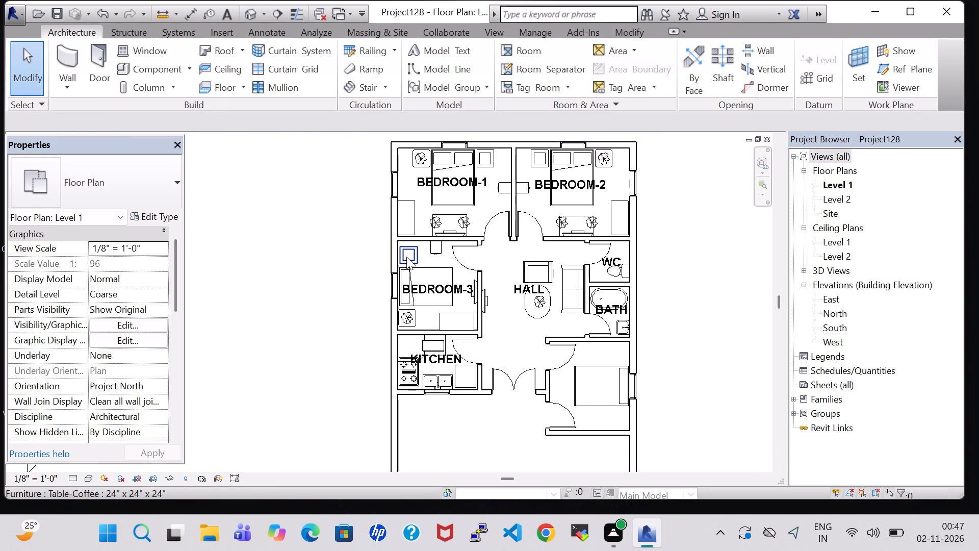
{"action": "left_click", "coordinate": [406, 257]}
{"action": "right_click", "coordinate": [406, 257]}
{"action": "left_click", "coordinate": [486, 278]}
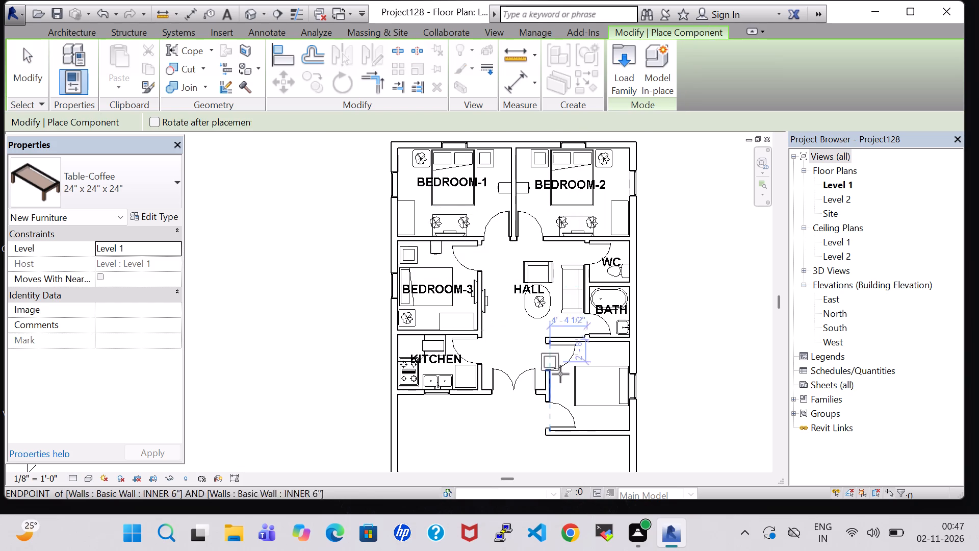
{"action": "scroll", "coordinate": [586, 425], "scroll_direction": "up", "scroll_amount": 8}
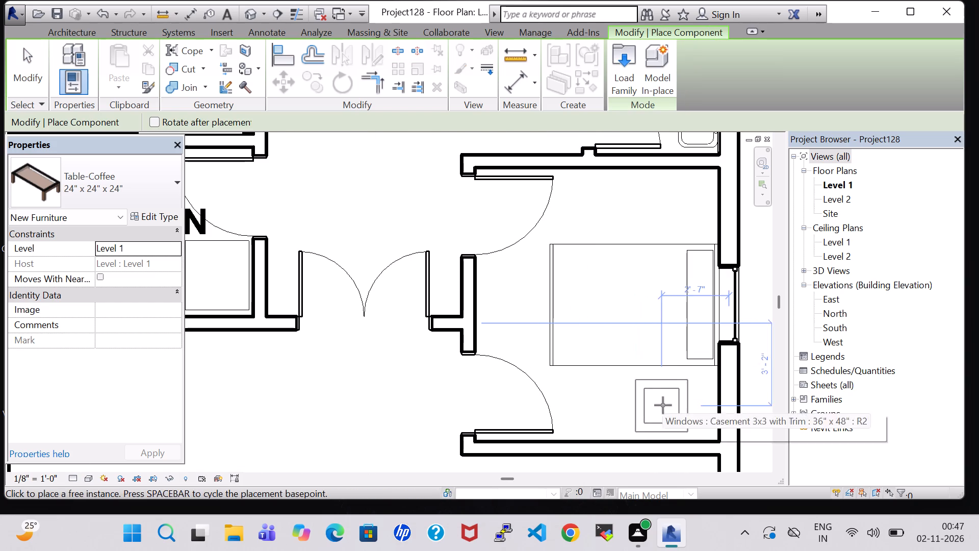
{"action": "left_click", "coordinate": [683, 405]}
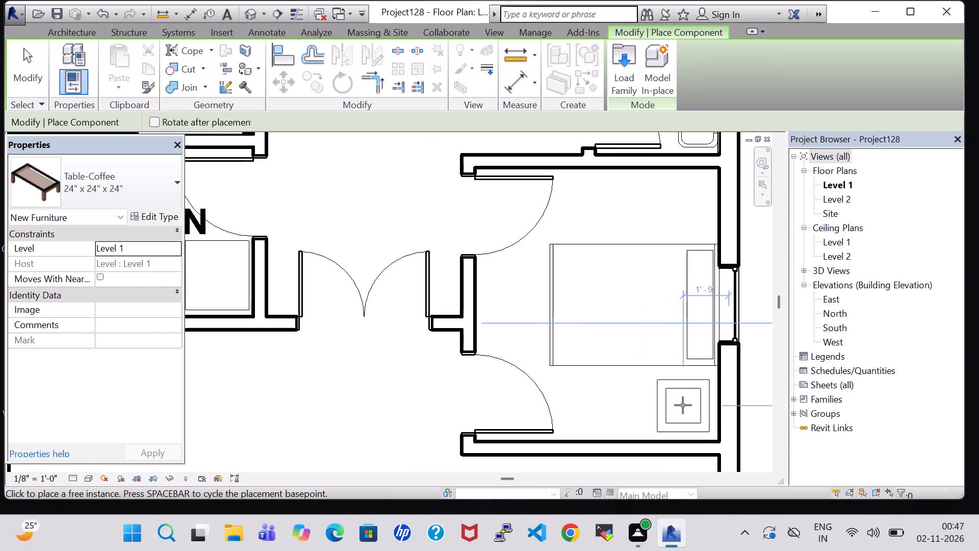
{"action": "key", "text": "Escape"}
{"action": "key", "text": "Escape"}
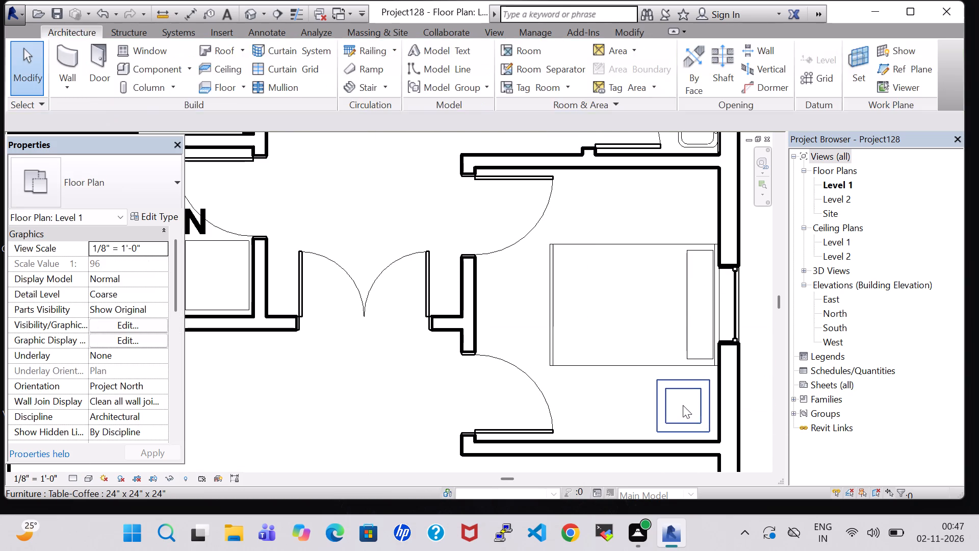
Nudge the new coffee table beside the bed two increments toward the exterior wall.
{"action": "left_click", "coordinate": [683, 405]}
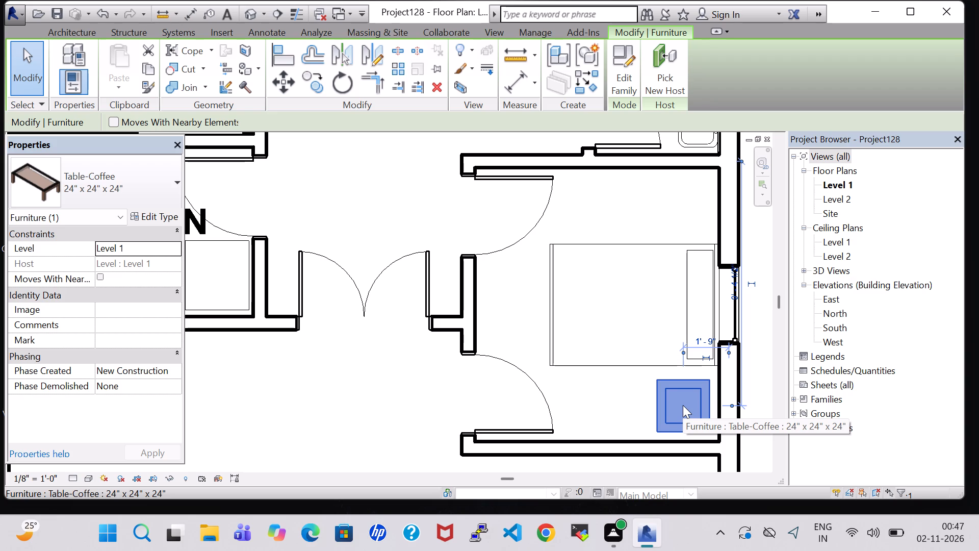
{"action": "key", "text": "Right"}
{"action": "key", "text": "Right"}
{"action": "left_click", "coordinate": [613, 385]}
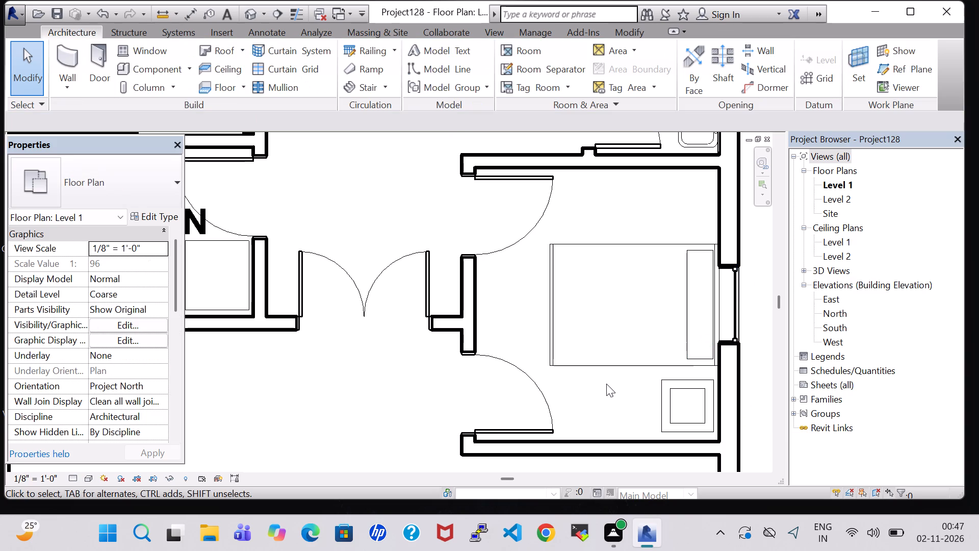
Place another of Bedroom-3's 24" x 24" end tables in the corner between the new bed and the bath wall, about 0'-10" from that wall.
{"action": "scroll", "coordinate": [604, 384], "scroll_direction": "down", "scroll_amount": 8}
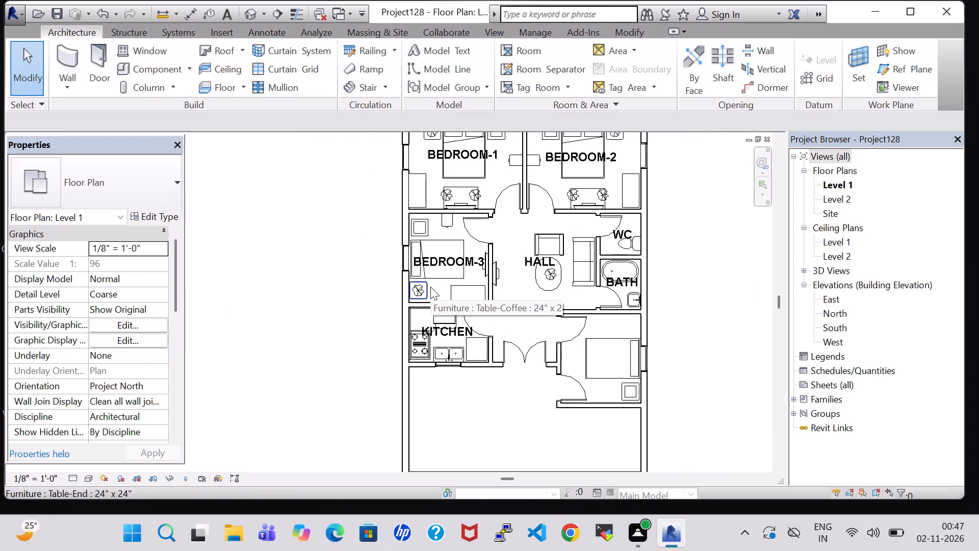
{"action": "scroll", "coordinate": [430, 287], "scroll_direction": "up", "scroll_amount": 8}
{"action": "left_click", "coordinate": [420, 287]}
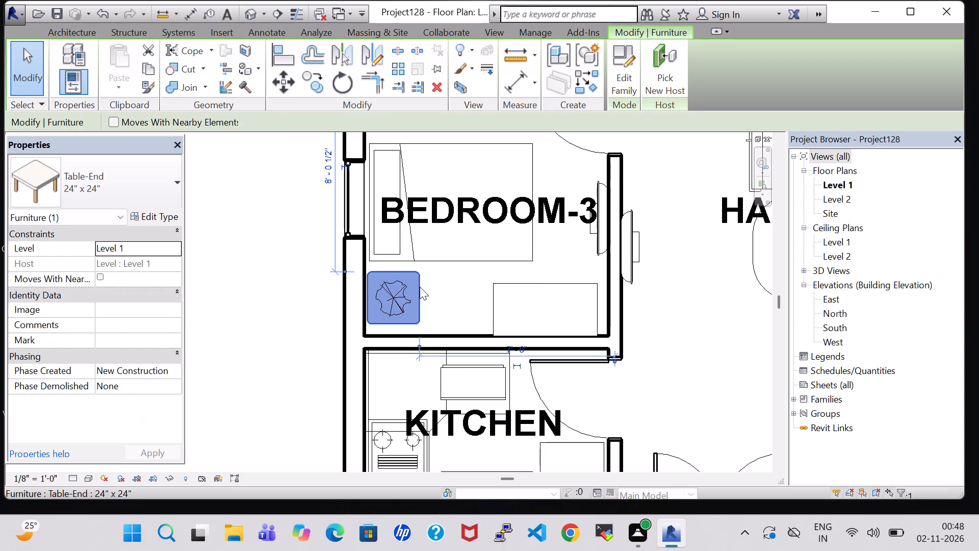
{"action": "right_click", "coordinate": [420, 287]}
{"action": "left_click", "coordinate": [495, 277]}
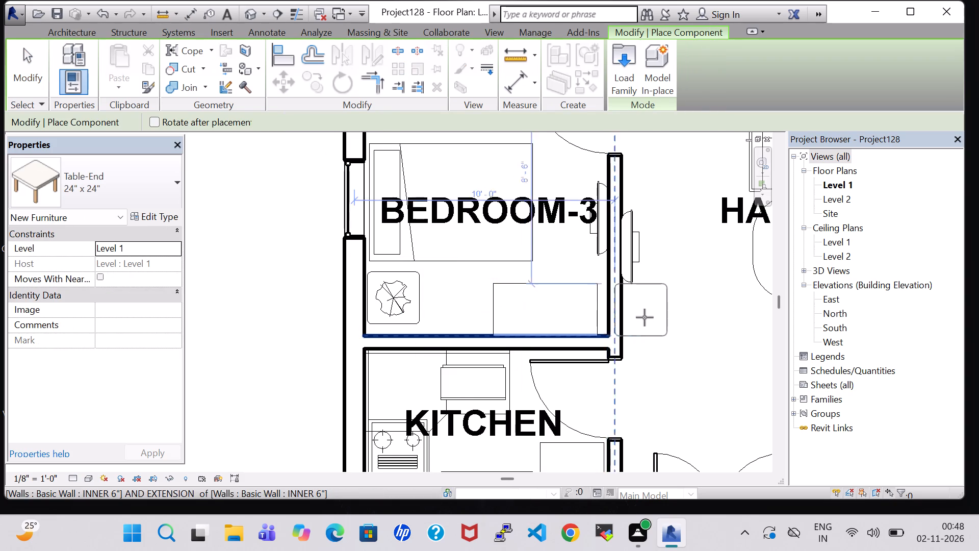
{"action": "scroll", "coordinate": [645, 318], "scroll_direction": "down", "scroll_amount": 5}
{"action": "middle_click_drag", "start_coordinate": [645, 318], "coordinate": [350, 357]}
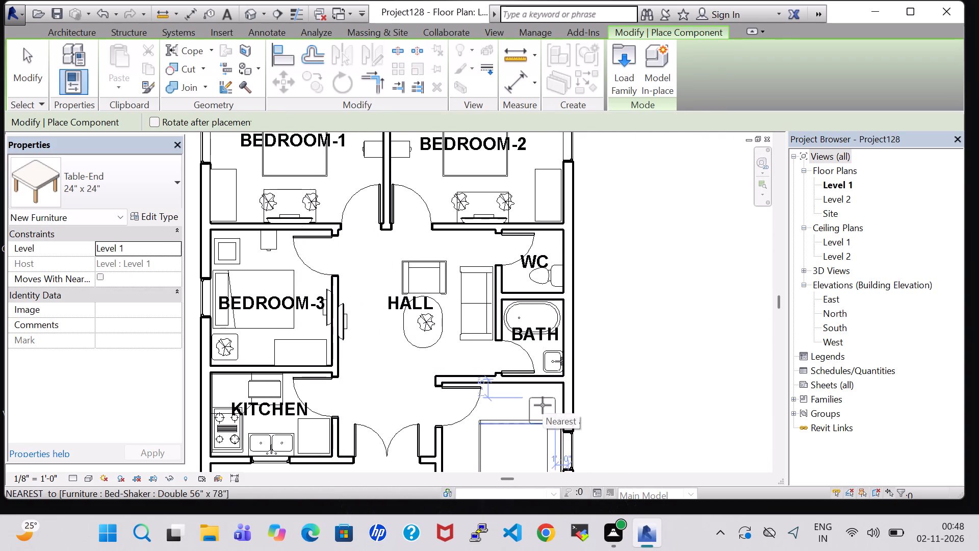
{"action": "scroll", "coordinate": [543, 405], "scroll_direction": "up", "scroll_amount": 11}
{"action": "left_click", "coordinate": [564, 394]}
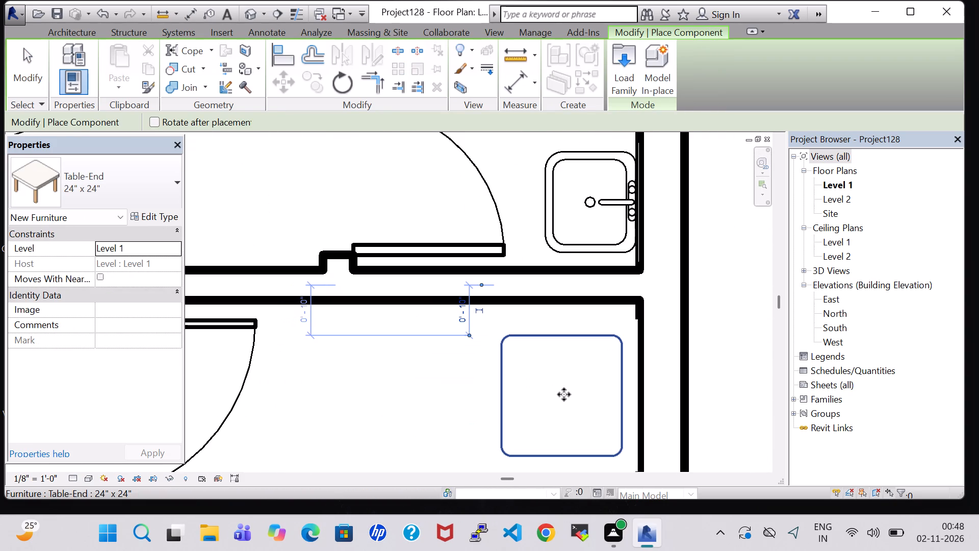
{"action": "key", "text": "Escape"}
{"action": "key", "text": "Escape"}
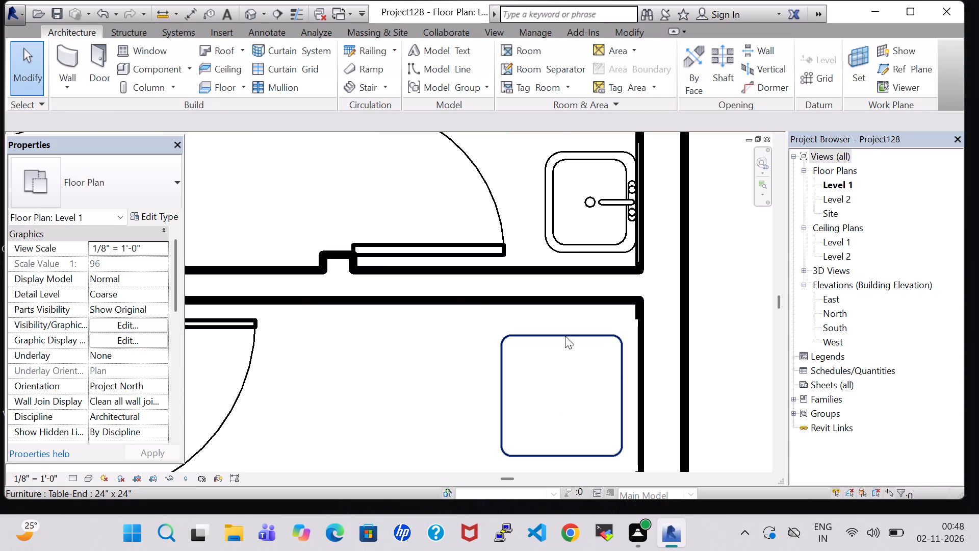
Nudge the new end table two increments toward the exterior wall.
{"action": "left_click", "coordinate": [426, 407]}
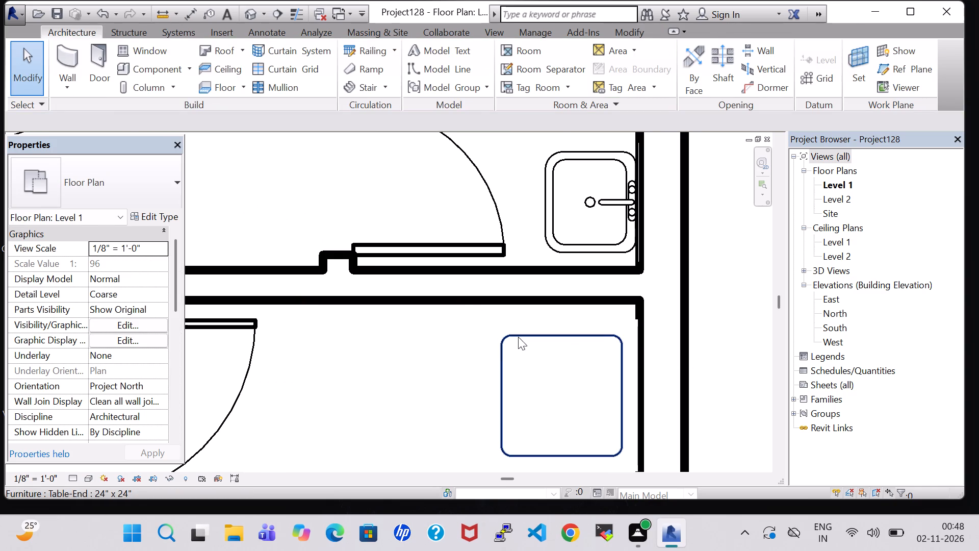
{"action": "left_click", "coordinate": [518, 337]}
{"action": "key", "text": "Right"}
{"action": "key", "text": "Right"}
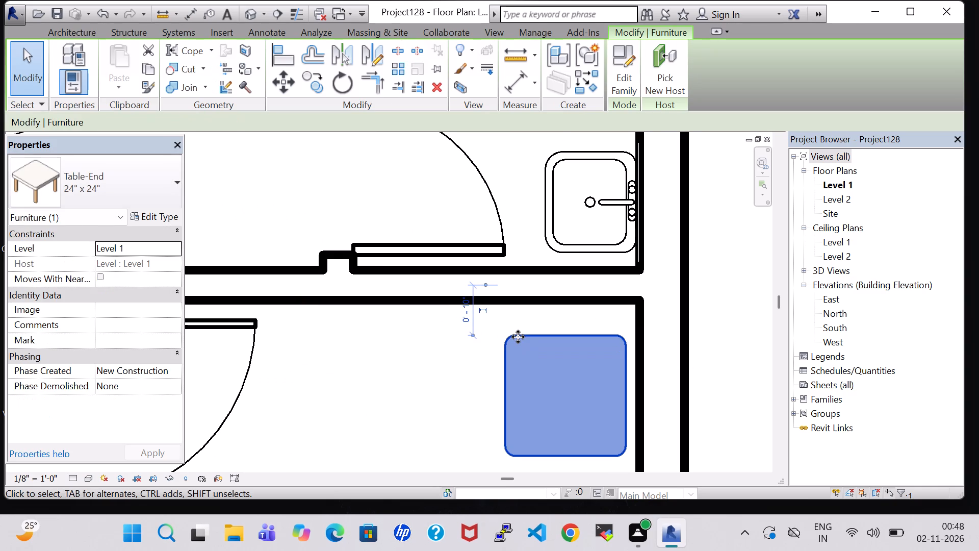
{"action": "left_click", "coordinate": [434, 383]}
Place another of the hall's Agave - 1.5' plants at the door-side edge of the new end table, about 1'-10" from the bath wall.
{"action": "scroll", "coordinate": [434, 384], "scroll_direction": "down", "scroll_amount": 9}
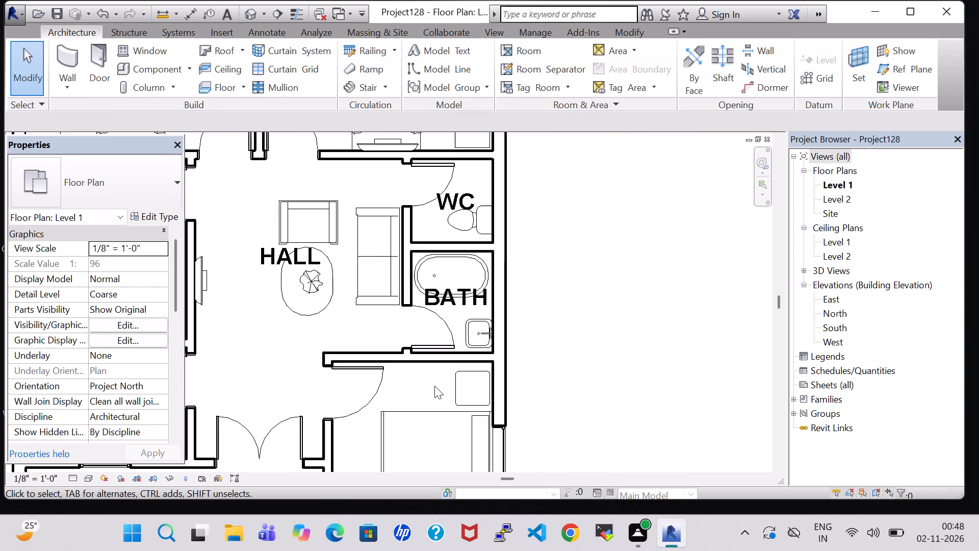
{"action": "scroll", "coordinate": [434, 386], "scroll_direction": "down", "scroll_amount": 1}
{"action": "middle_click_drag", "start_coordinate": [434, 386], "coordinate": [443, 361]}
{"action": "left_click", "coordinate": [336, 269]}
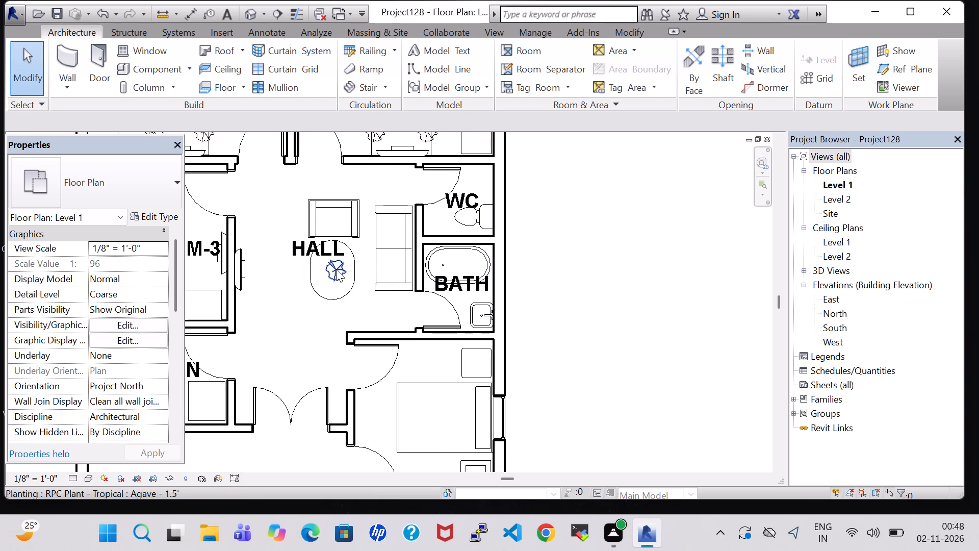
{"action": "right_click", "coordinate": [336, 269]}
{"action": "left_click", "coordinate": [402, 277]}
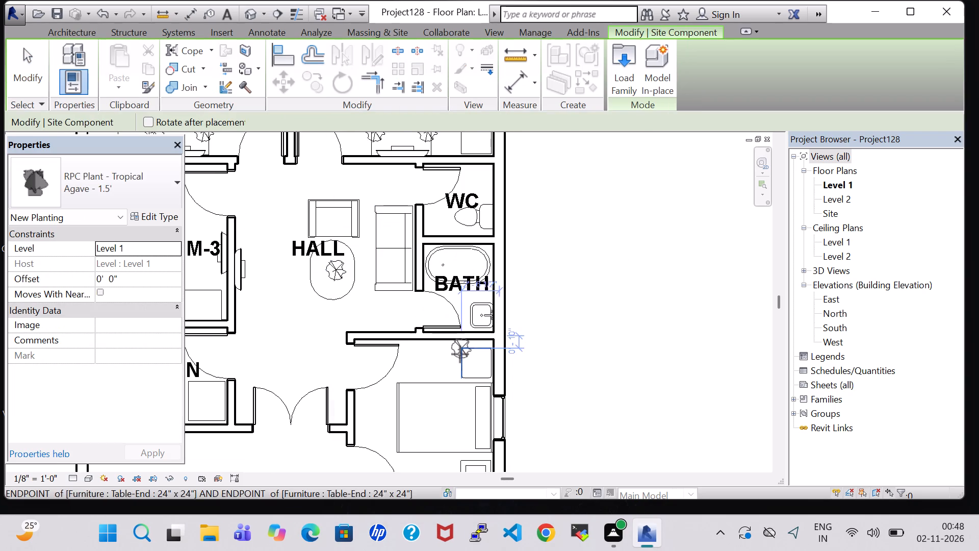
{"action": "left_click", "coordinate": [459, 366]}
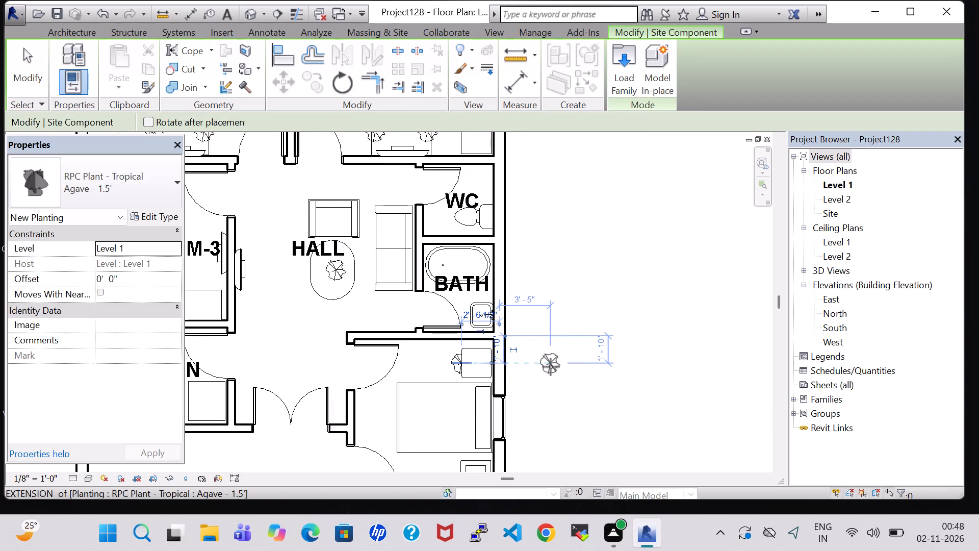
{"action": "key", "text": "Escape"}
{"action": "key", "text": "Escape"}
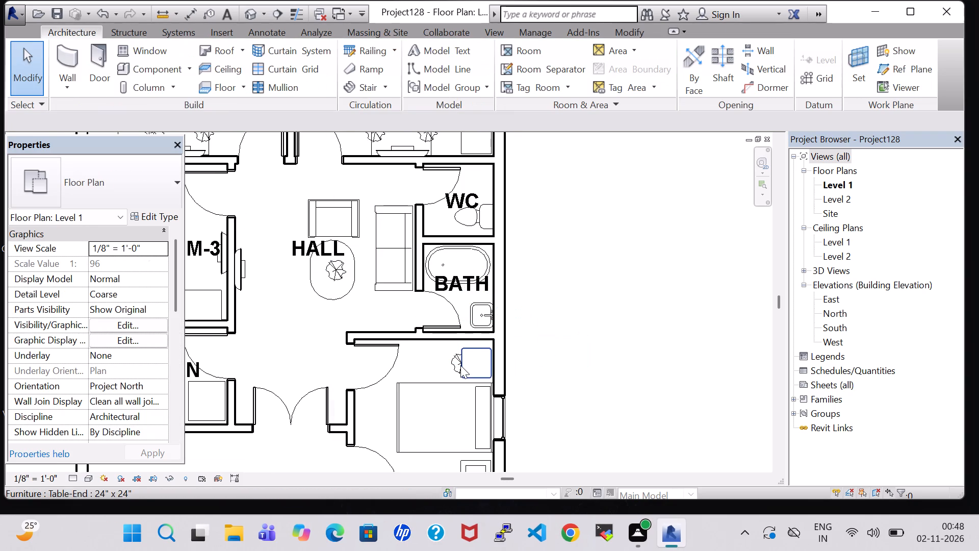
Nudge the new agave plant one increment toward the exterior wall, onto the end table.
{"action": "left_click", "coordinate": [452, 364]}
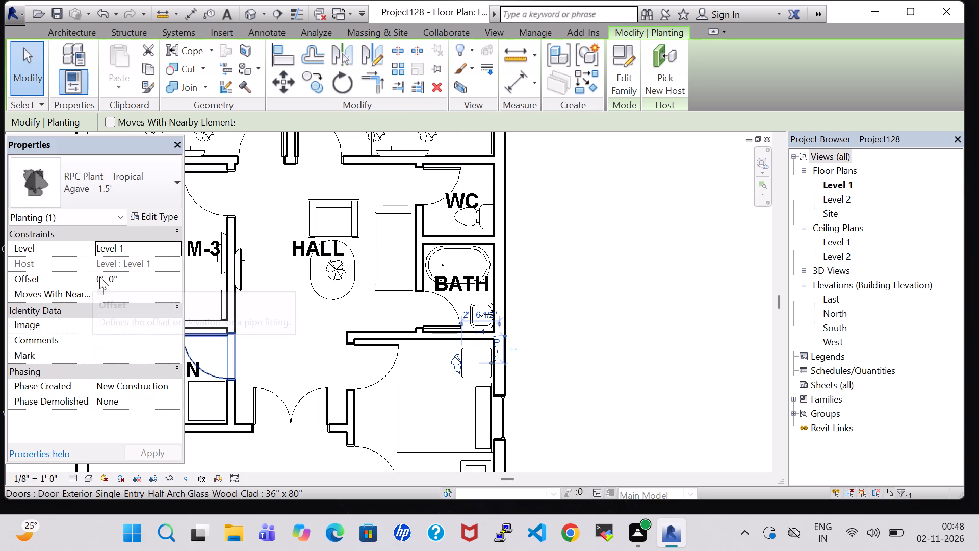
{"action": "left_click", "coordinate": [104, 279]}
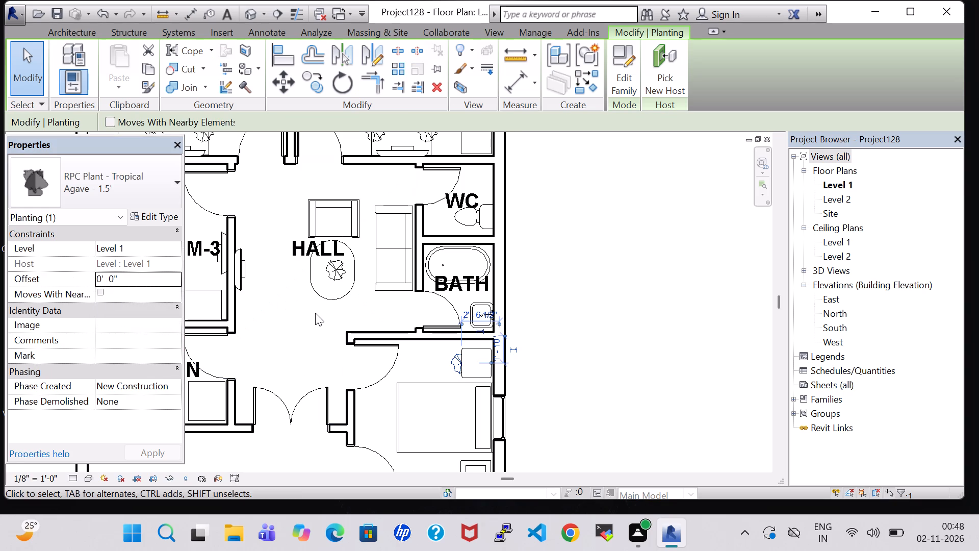
{"action": "key", "text": "Right"}
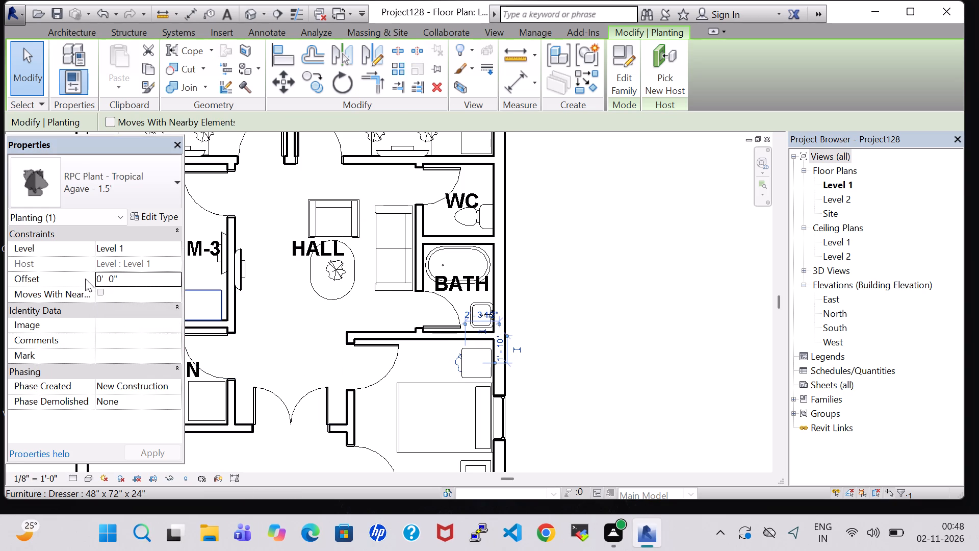
Set the offset of the agave plant on the bedroom's end table to 2' 0".
{"action": "left_click", "coordinate": [110, 282]}
{"action": "key", "text": "Left"}
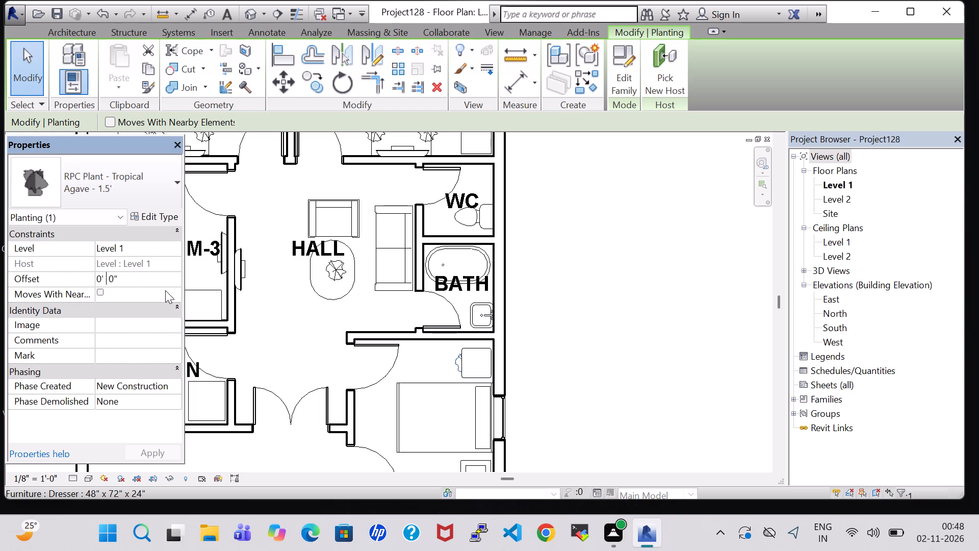
{"action": "key", "text": "Left"}
{"action": "key", "text": "Left"}
{"action": "key", "text": "BackSpace"}
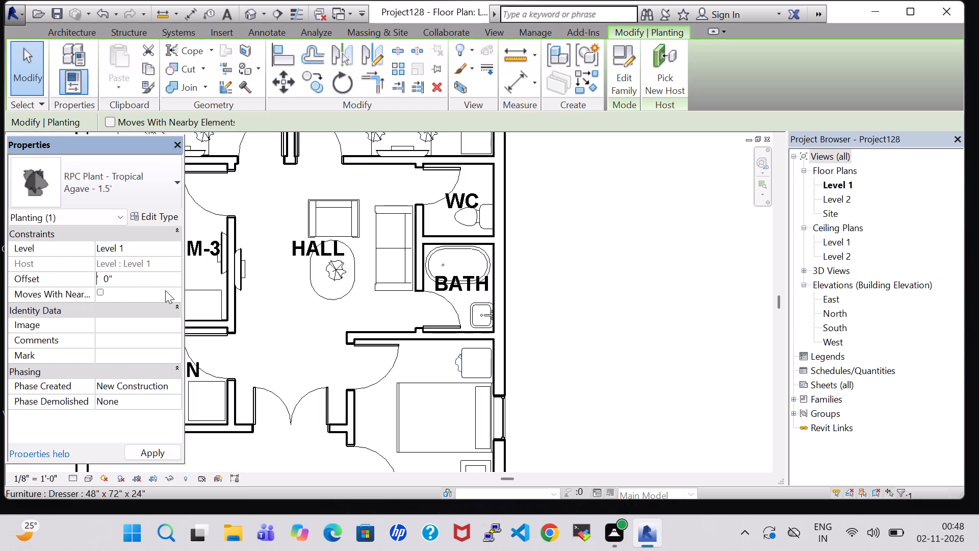
{"action": "key", "text": "2"}
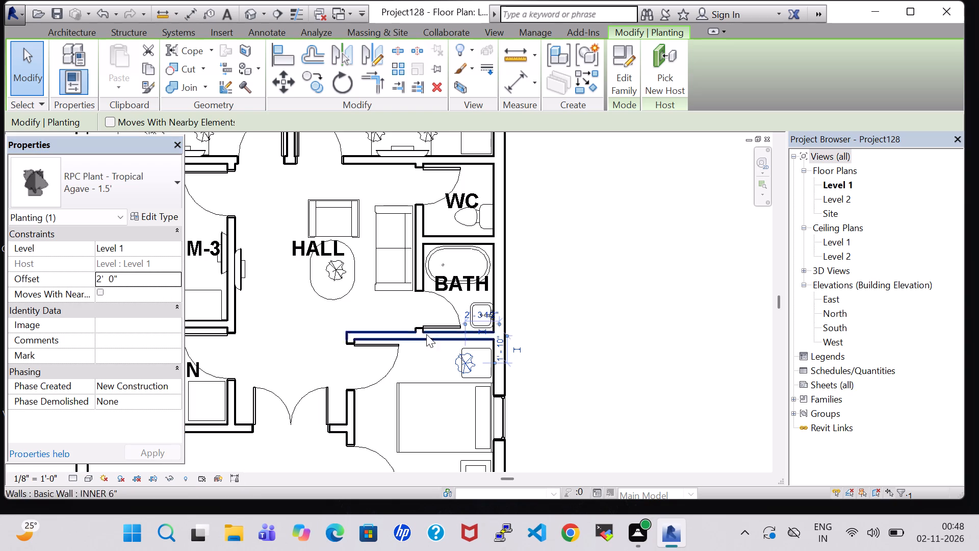
{"action": "left_click", "coordinate": [600, 325]}
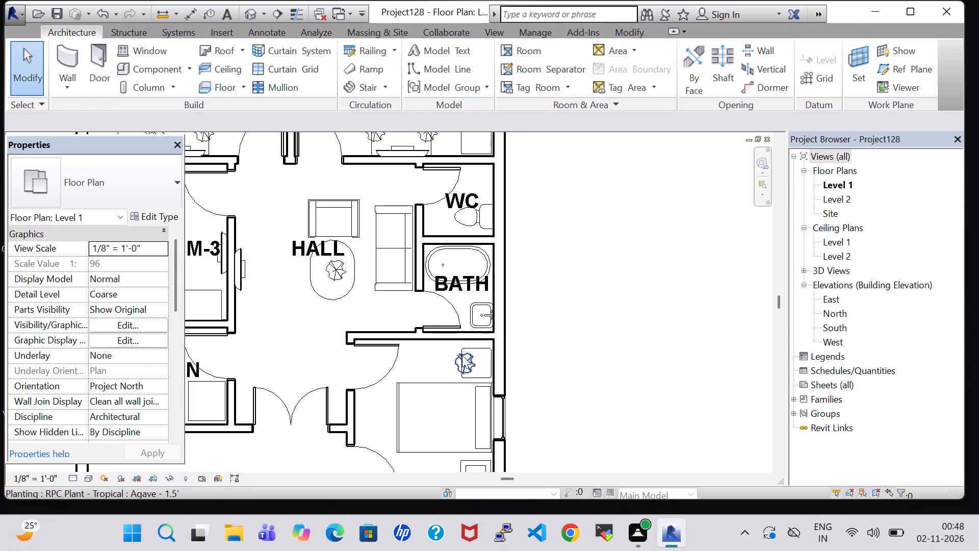
Nudge the agave plant three increments toward the exterior wall so it sits over the middle of the end table.
{"action": "left_click", "coordinate": [462, 355]}
{"action": "key", "text": "Right"}
{"action": "key", "text": "Right"}
{"action": "key", "text": "Right"}
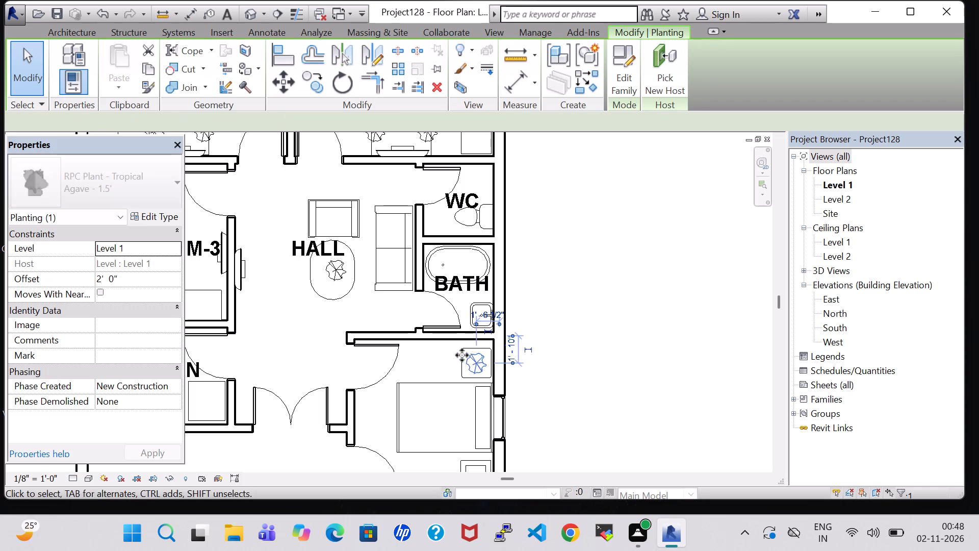
{"action": "left_click", "coordinate": [628, 370]}
Place another of Bedroom-3's 15" x 18" two-drawer file cabinets between the bed and the wall opposite the bath, near the lower door.
{"action": "scroll", "coordinate": [399, 290], "scroll_direction": "down", "scroll_amount": 1}
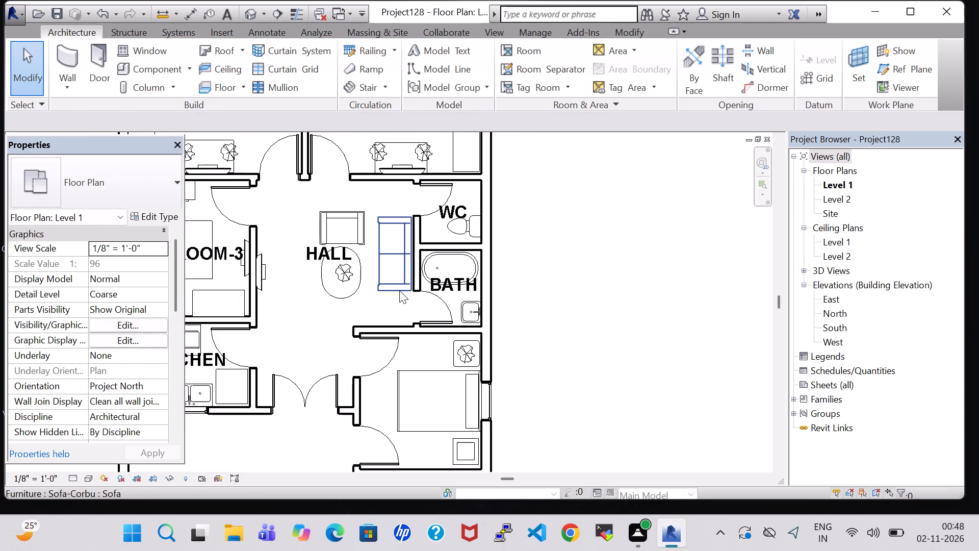
{"action": "scroll", "coordinate": [399, 290], "scroll_direction": "down", "scroll_amount": 2}
{"action": "left_click", "coordinate": [240, 221]}
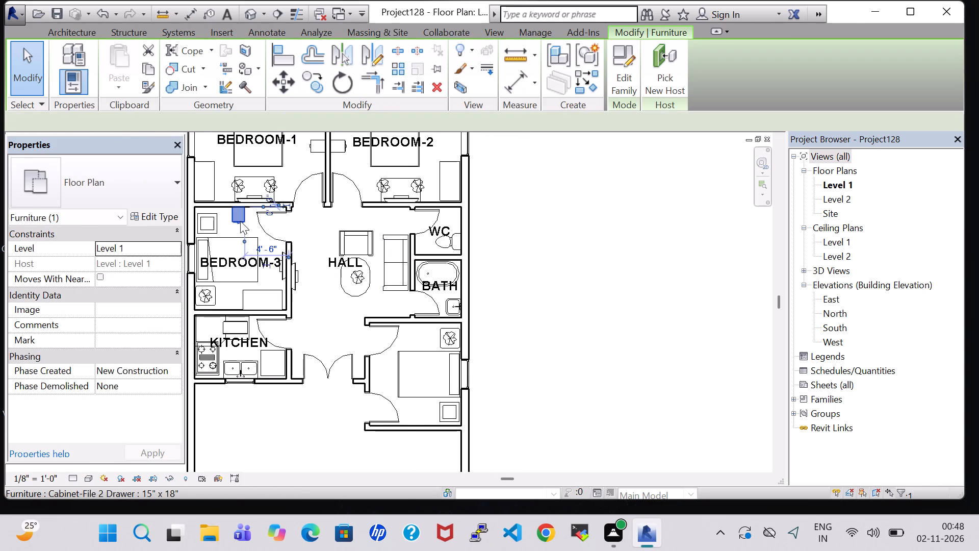
{"action": "right_click", "coordinate": [240, 221]}
{"action": "left_click", "coordinate": [321, 269]}
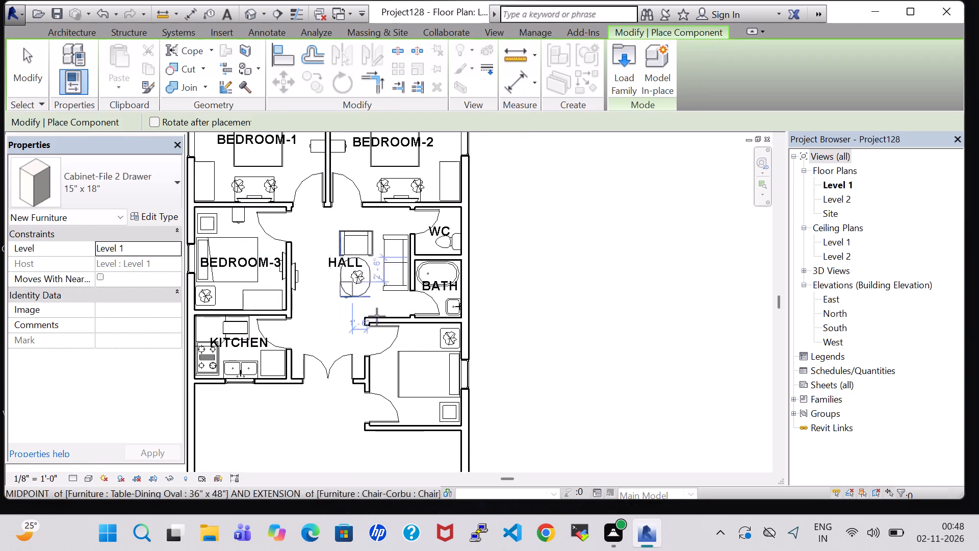
{"action": "scroll", "coordinate": [407, 407], "scroll_direction": "up", "scroll_amount": 8}
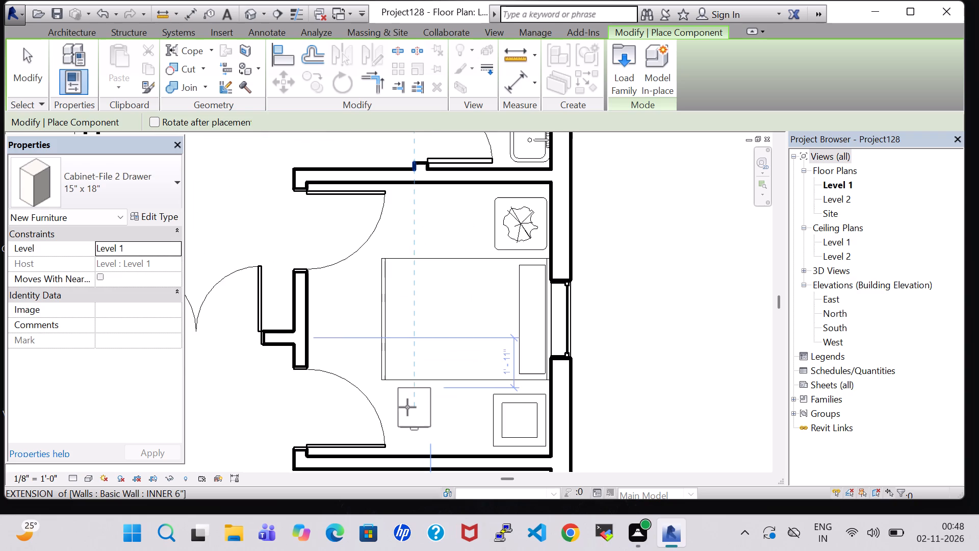
{"action": "left_click", "coordinate": [409, 420]}
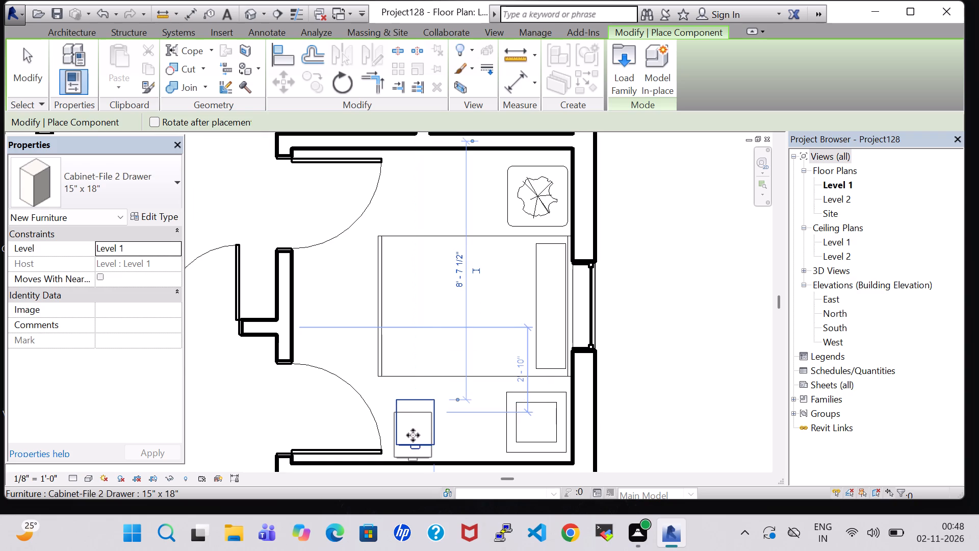
Place a second file cabinet, rotated 180°, against the wall opposite the bath, about 5'-6 1/2" from the door-side wall.
{"action": "key", "text": "space"}
{"action": "key", "text": "space"}
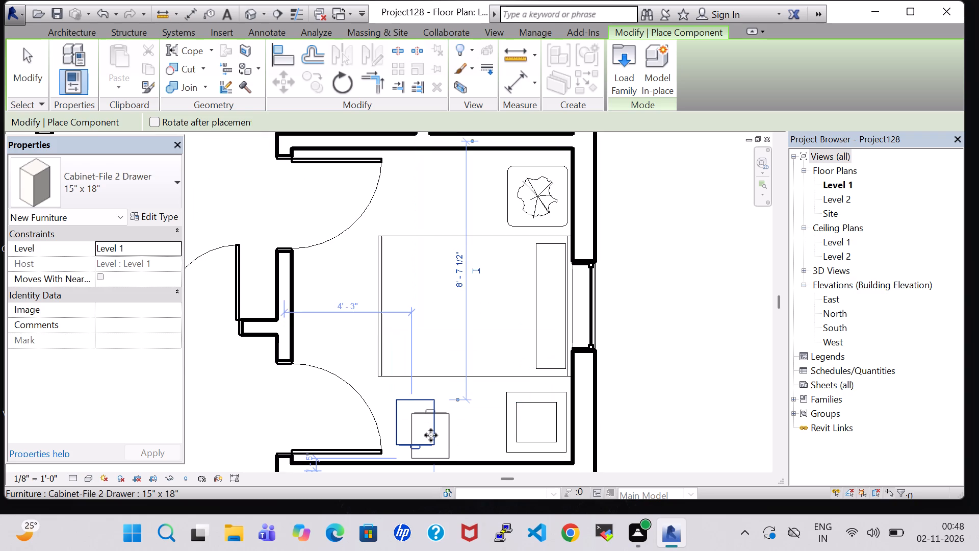
{"action": "left_click", "coordinate": [431, 441]}
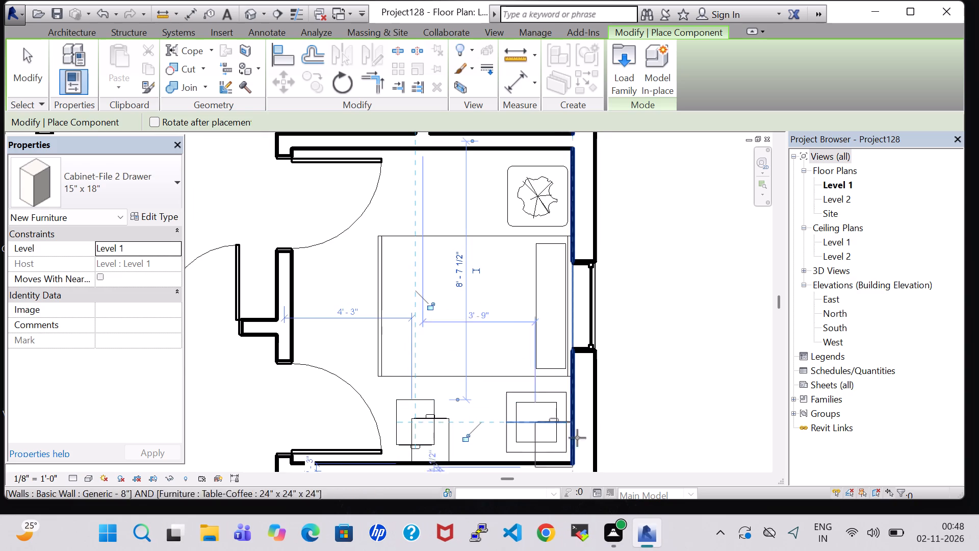
{"action": "key", "text": "Escape"}
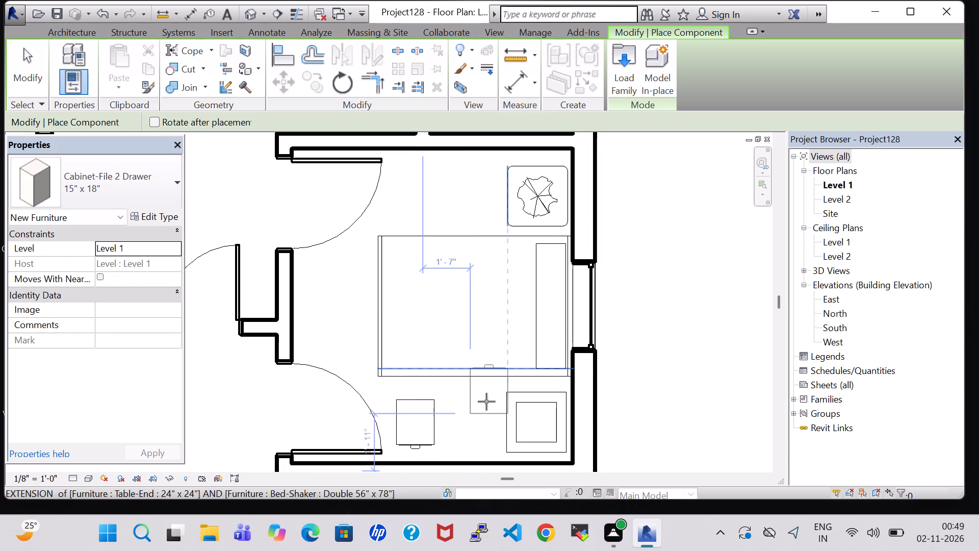
{"action": "left_click", "coordinate": [470, 442]}
{"action": "key", "text": "Escape"}
{"action": "key", "text": "Escape"}
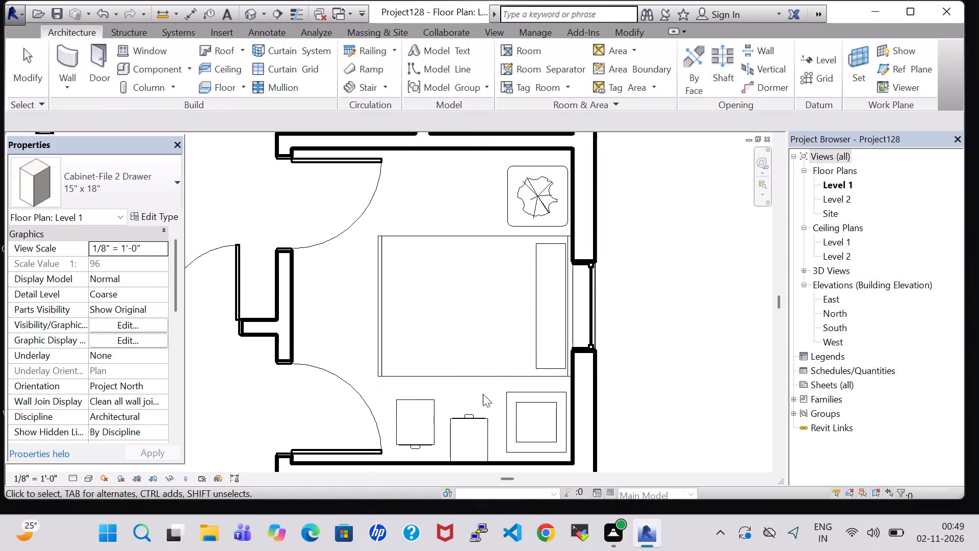
Delete the first, unrotated file cabinet beside the bedroom's lower door.
{"action": "left_click", "coordinate": [425, 397]}
{"action": "key", "text": "Delete"}
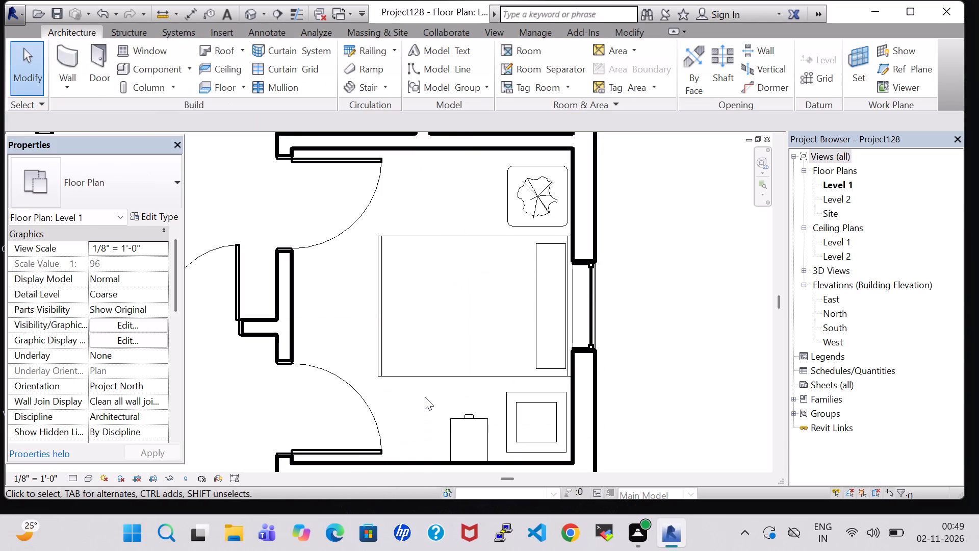
Nudge the rotated file cabinet 16 increments toward the door, to about 4'-2 1/2" from the door-side wall.
{"action": "left_click", "coordinate": [475, 425]}
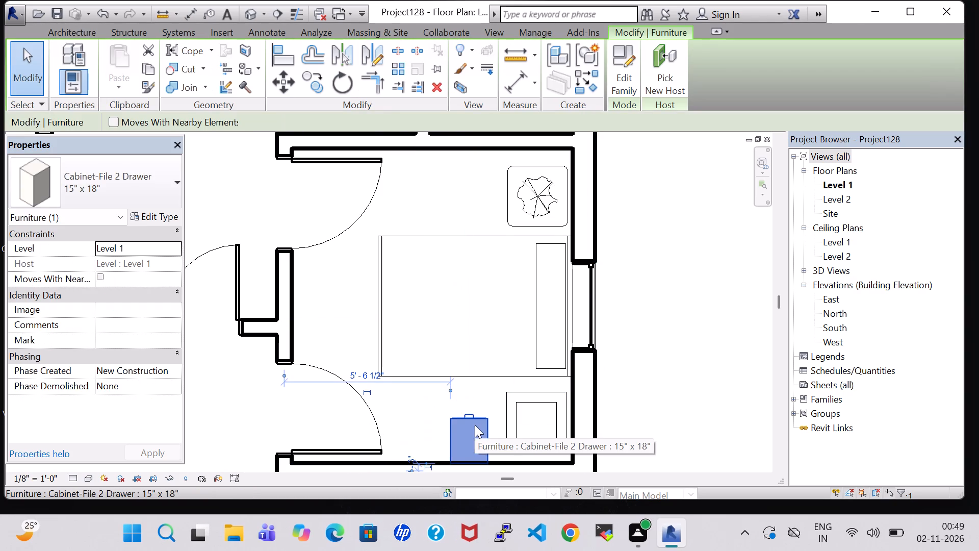
{"action": "key", "text": "Left"}
{"action": "key", "text": "Left"}
{"action": "key", "text": "Left"}
{"action": "key", "text": "Left"}
{"action": "key", "text": "Left"}
{"action": "key", "text": "Left"}
{"action": "key", "text": "Left"}
{"action": "key", "text": "Left"}
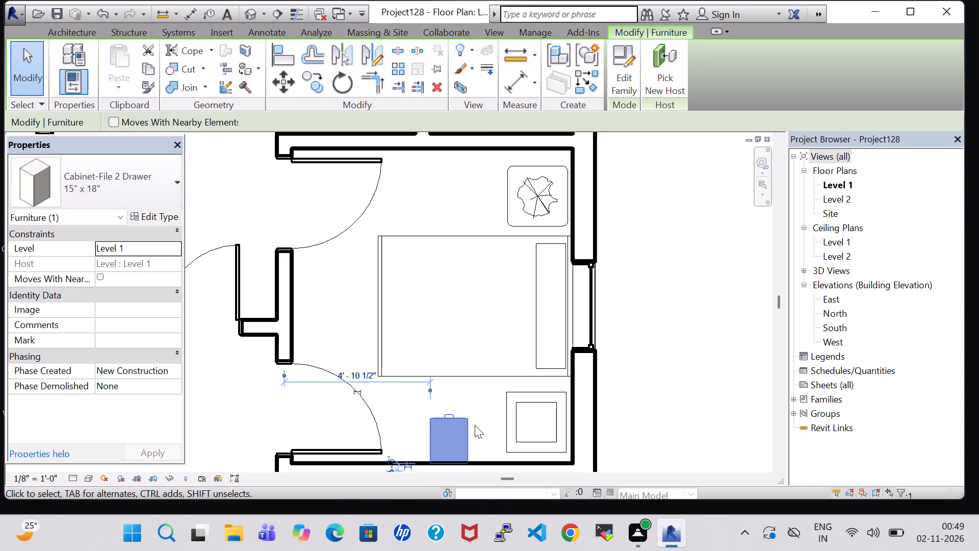
{"action": "key", "text": "Left"}
{"action": "key", "text": "Left"}
{"action": "key", "text": "Left"}
{"action": "key", "text": "Left"}
{"action": "key", "text": "Left"}
{"action": "key", "text": "Left"}
{"action": "key", "text": "Left"}
{"action": "key", "text": "Left"}
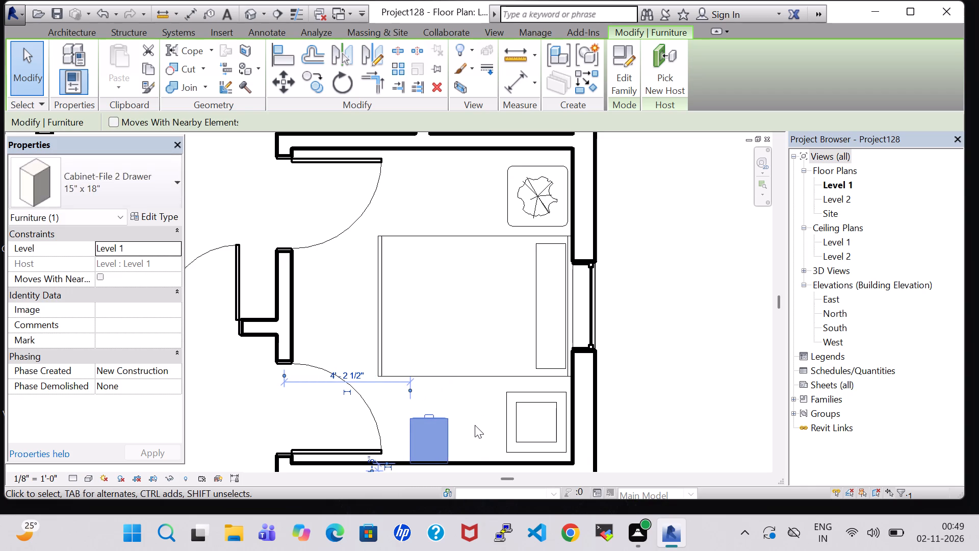
{"action": "left_click", "coordinate": [669, 336]}
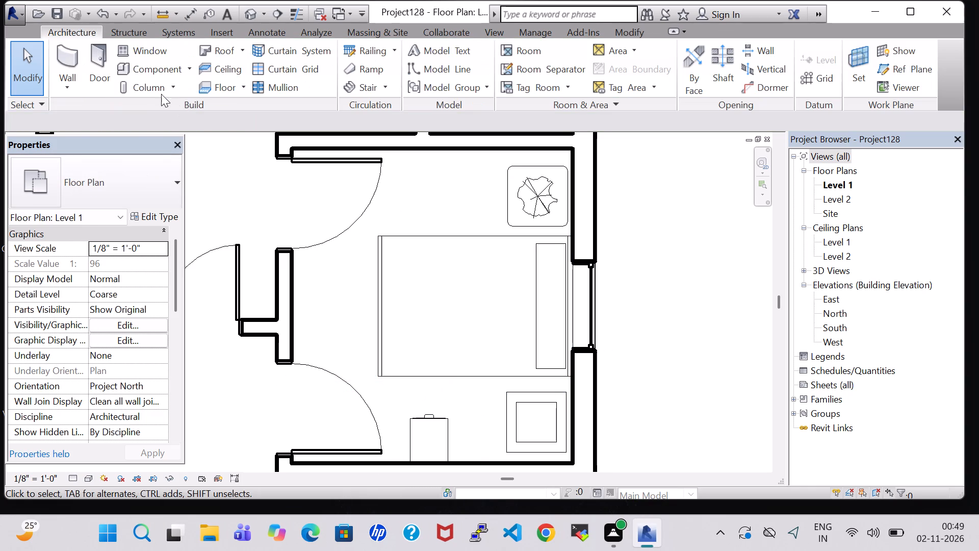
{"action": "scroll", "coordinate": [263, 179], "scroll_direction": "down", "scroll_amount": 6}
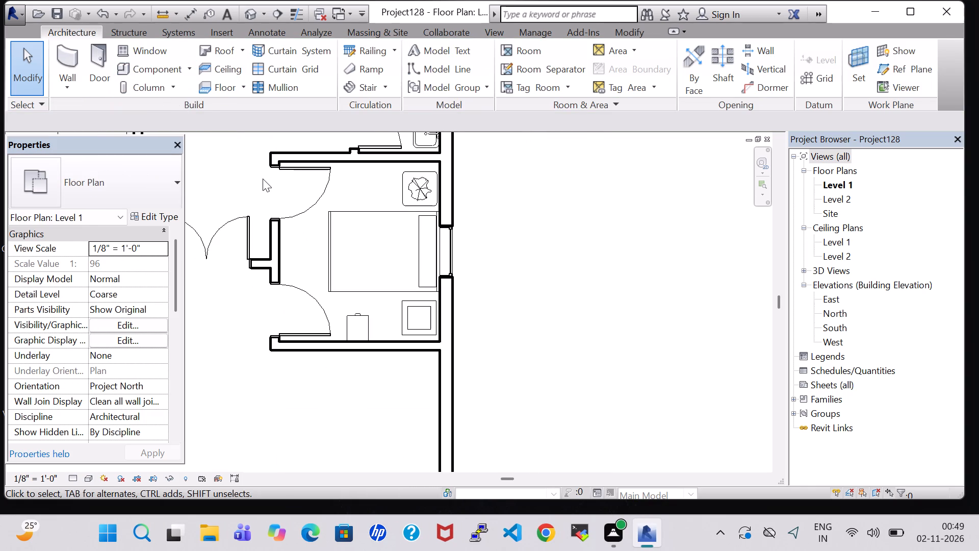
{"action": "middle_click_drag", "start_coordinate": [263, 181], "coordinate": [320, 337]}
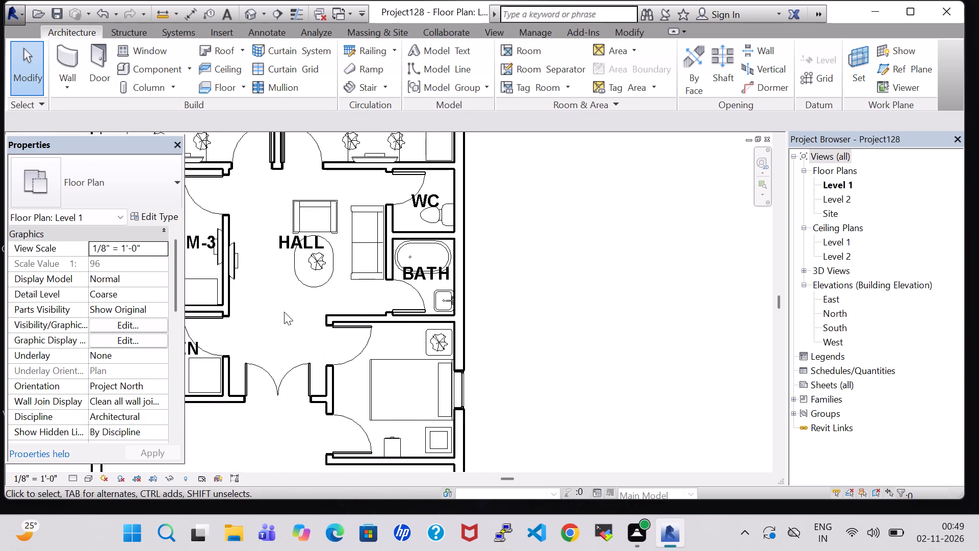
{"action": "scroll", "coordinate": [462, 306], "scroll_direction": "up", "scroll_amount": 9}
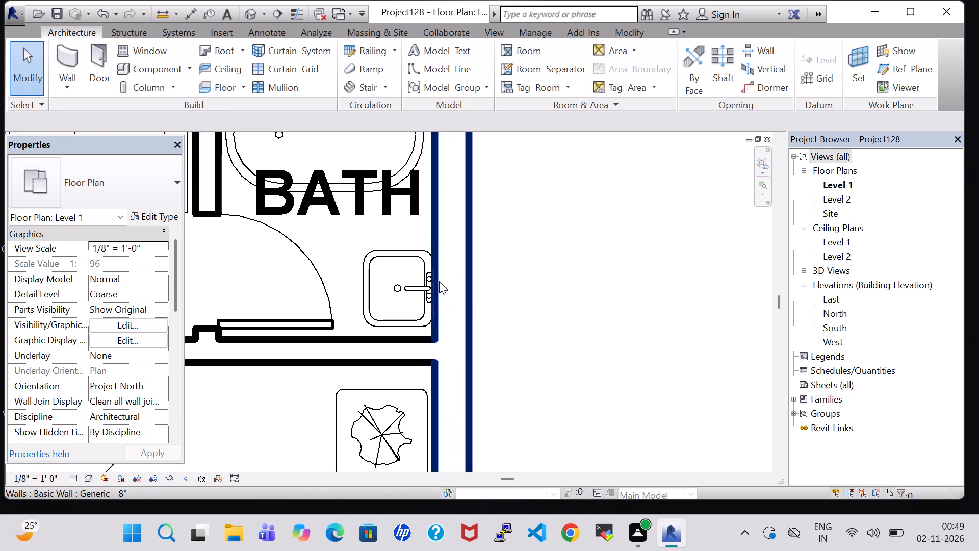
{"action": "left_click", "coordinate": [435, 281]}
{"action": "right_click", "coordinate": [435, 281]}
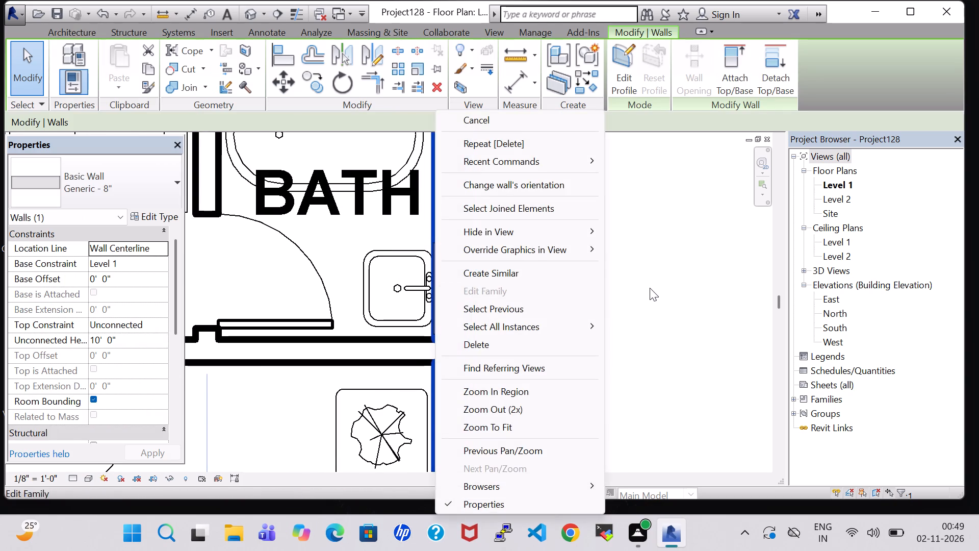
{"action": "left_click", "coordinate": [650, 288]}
Place another of the bath's Mirror-Ellipse 24" x 48" mirrors on the bedroom wall behind the file cabinet.
{"action": "scroll", "coordinate": [457, 288], "scroll_direction": "up", "scroll_amount": 8}
{"action": "left_click", "coordinate": [338, 148]}
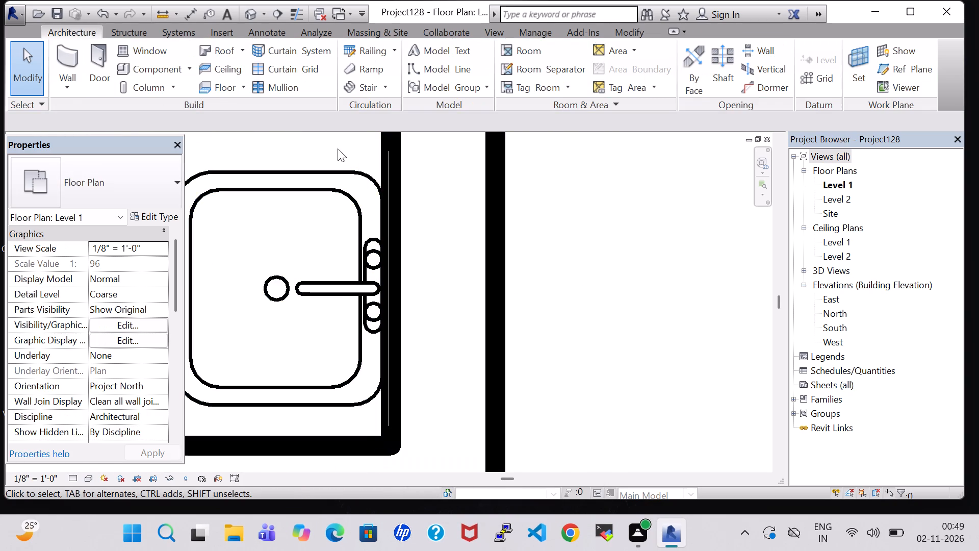
{"action": "left_click", "coordinate": [389, 176]}
{"action": "right_click", "coordinate": [389, 176]}
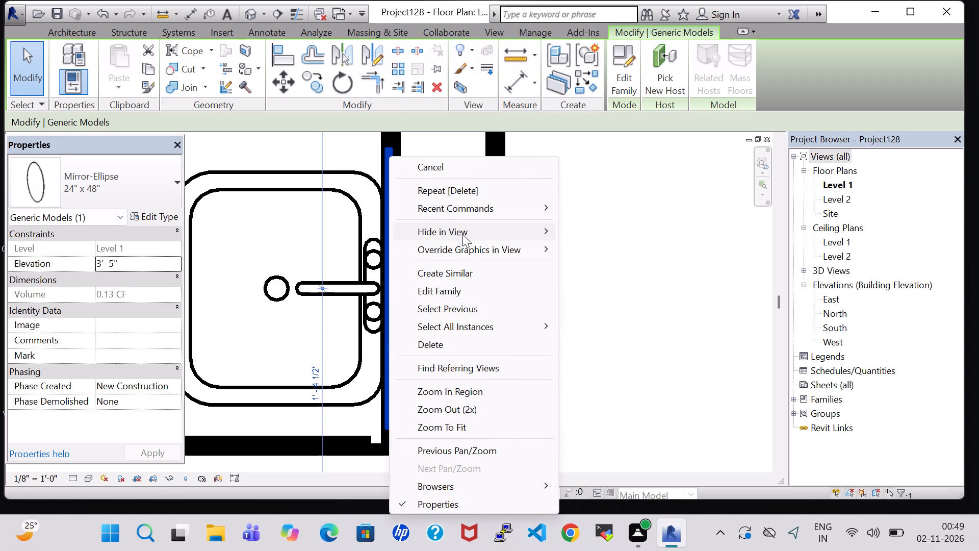
{"action": "left_click", "coordinate": [482, 276]}
{"action": "scroll", "coordinate": [482, 276], "scroll_direction": "down", "scroll_amount": 9}
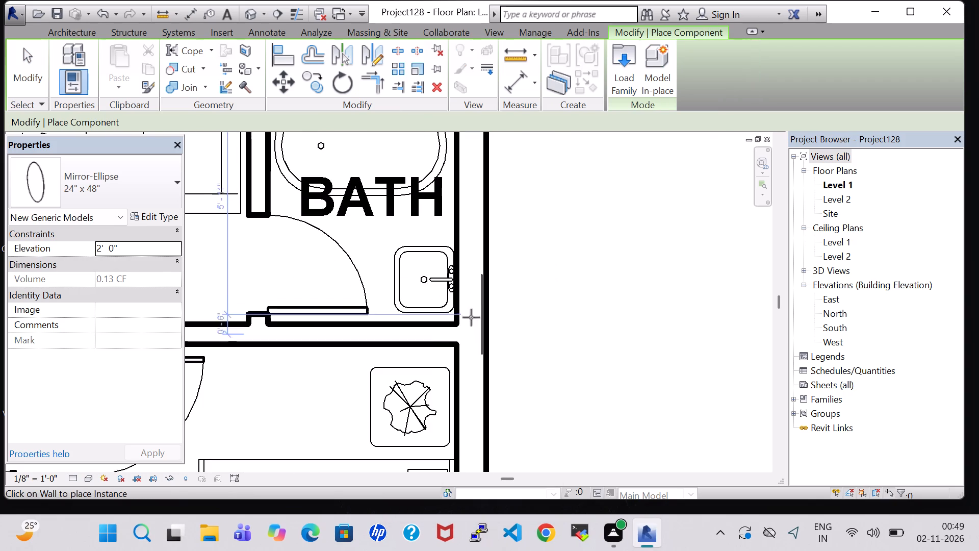
{"action": "middle_click_drag", "start_coordinate": [471, 319], "coordinate": [473, 193]}
{"action": "middle_click_drag", "start_coordinate": [427, 382], "coordinate": [435, 352]}
{"action": "middle_click_drag", "start_coordinate": [437, 334], "coordinate": [583, 92]}
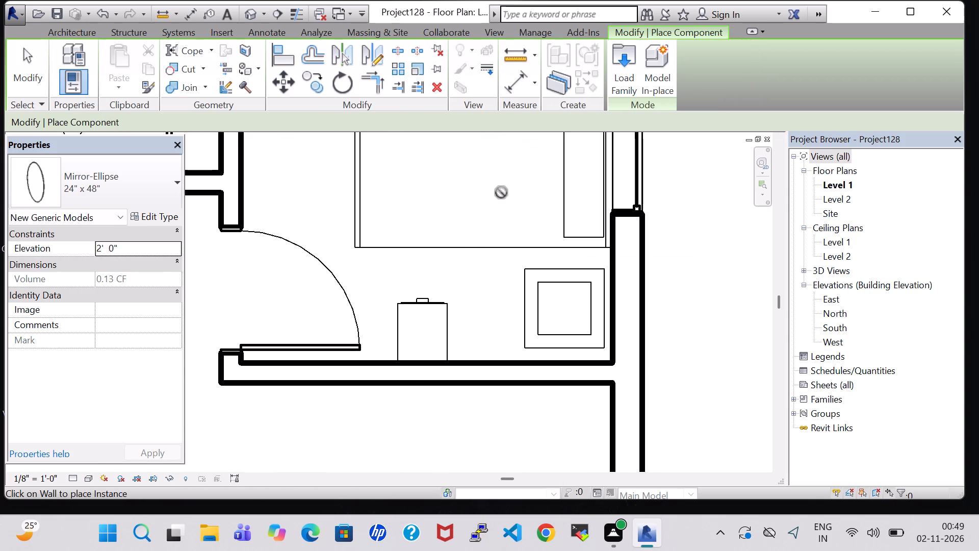
{"action": "scroll", "coordinate": [418, 365], "scroll_direction": "up", "scroll_amount": 10}
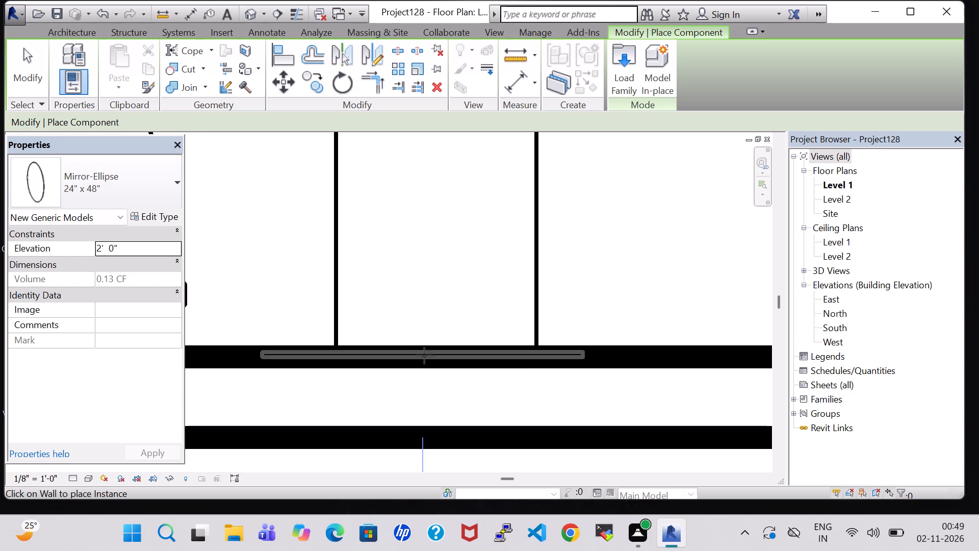
{"action": "left_click", "coordinate": [424, 356]}
{"action": "key", "text": "Escape"}
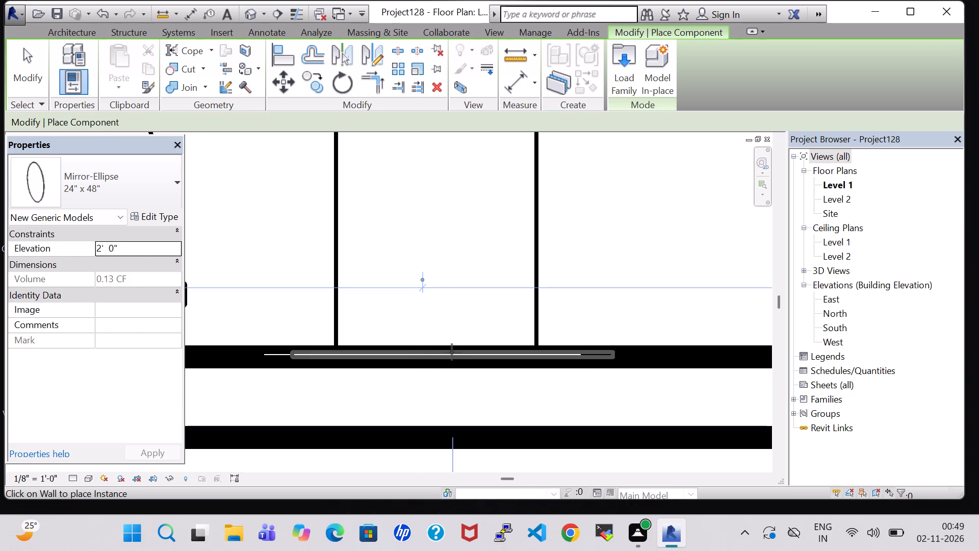
{"action": "key", "text": "Escape"}
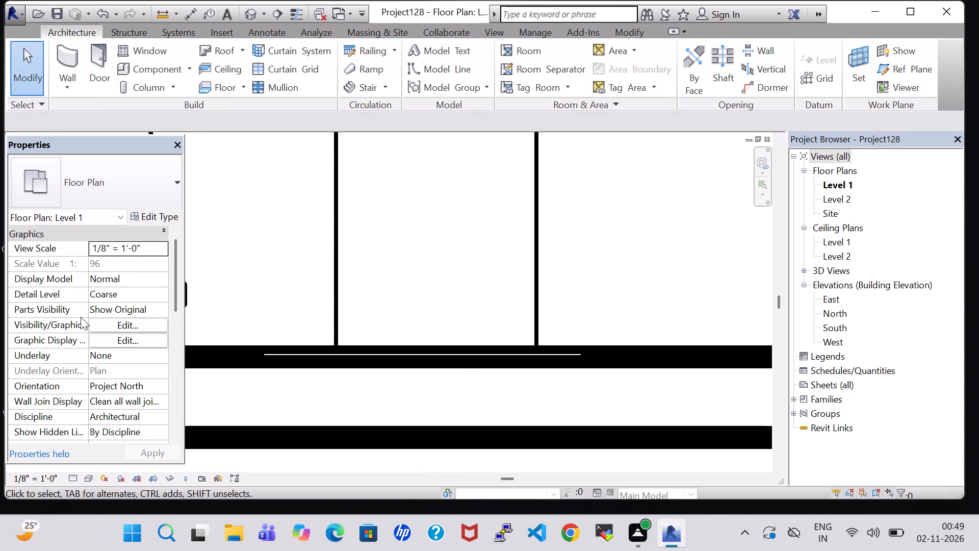
Set the new mirror's elevation to 3' 0".
{"action": "left_click", "coordinate": [557, 354]}
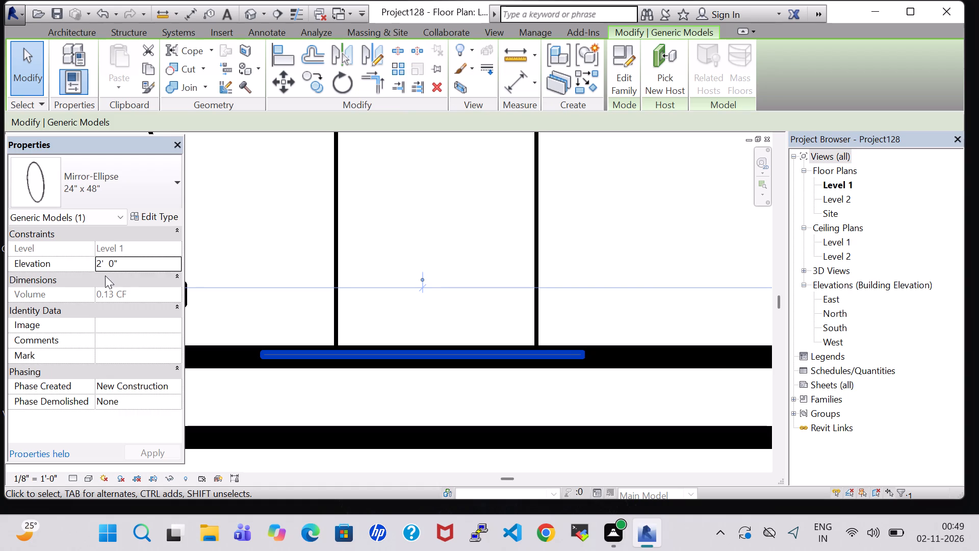
{"action": "double_click", "coordinate": [103, 262]}
{"action": "left_click", "coordinate": [104, 266]}
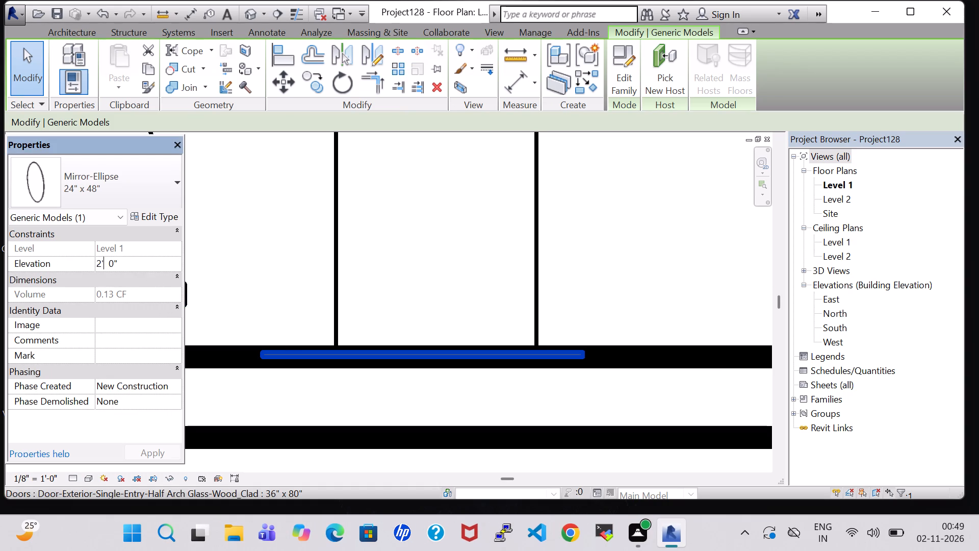
{"action": "key", "text": "Left"}
{"action": "key", "text": "BackSpace"}
{"action": "key", "text": "3"}
{"action": "left_click", "coordinate": [160, 449]}
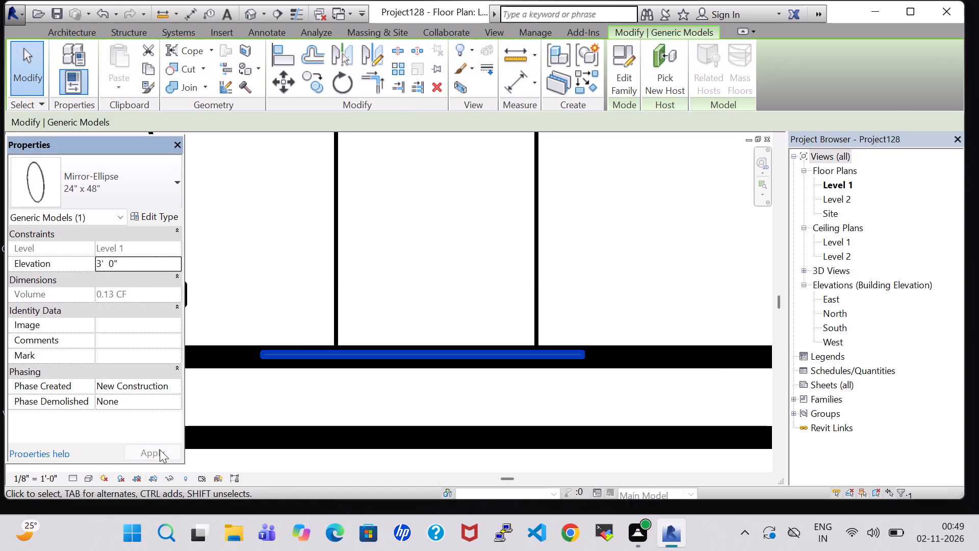
Nudge the mirror behind the guest bedroom's file cabinet two increments away from the door, along the wall.
{"action": "left_click", "coordinate": [632, 222]}
{"action": "scroll", "coordinate": [632, 220], "scroll_direction": "down", "scroll_amount": 1}
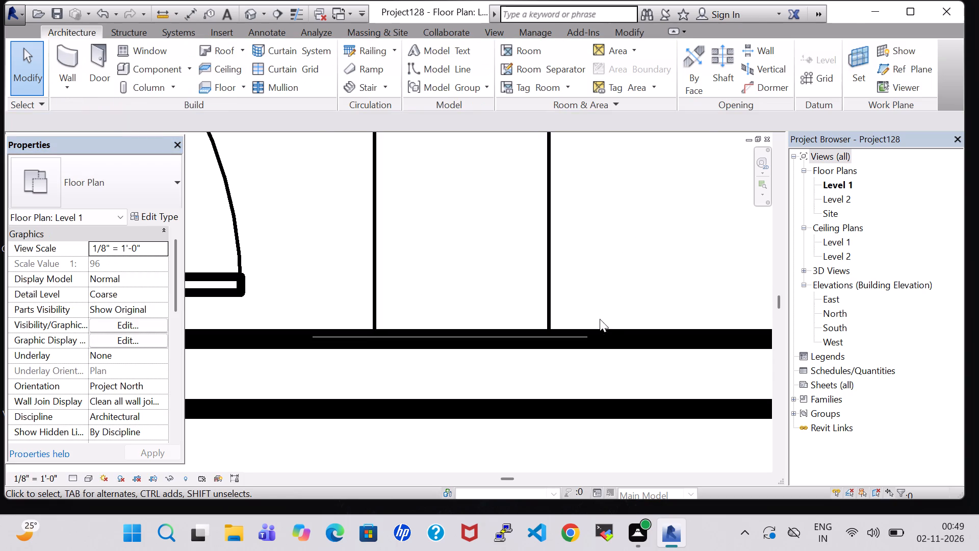
{"action": "left_click", "coordinate": [579, 338]}
{"action": "key", "text": "Right"}
{"action": "key", "text": "Right"}
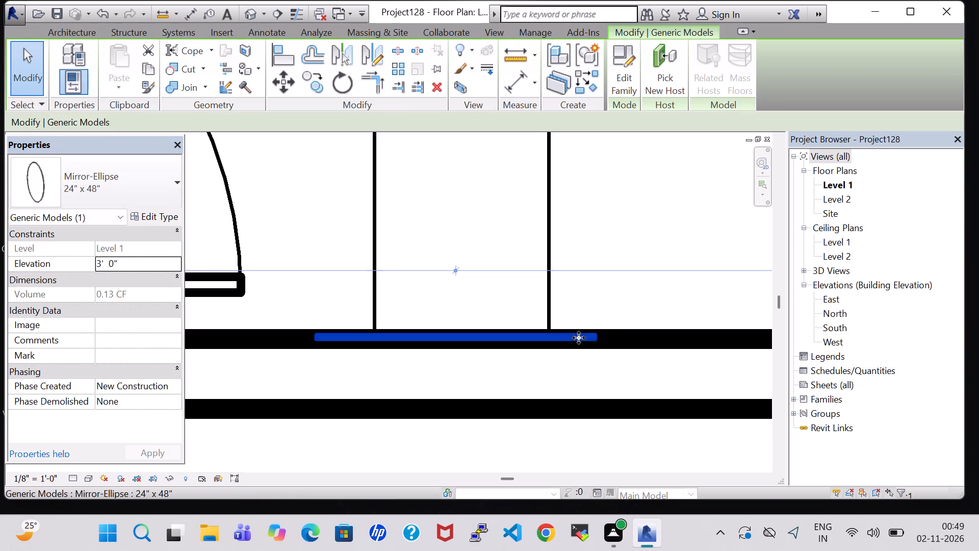
{"action": "left_click", "coordinate": [594, 221]}
Place a tagged room in the unlabelled bedroom below the bath.
{"action": "scroll", "coordinate": [594, 221], "scroll_direction": "down", "scroll_amount": 11}
{"action": "middle_click_drag", "start_coordinate": [596, 212], "coordinate": [596, 221]}
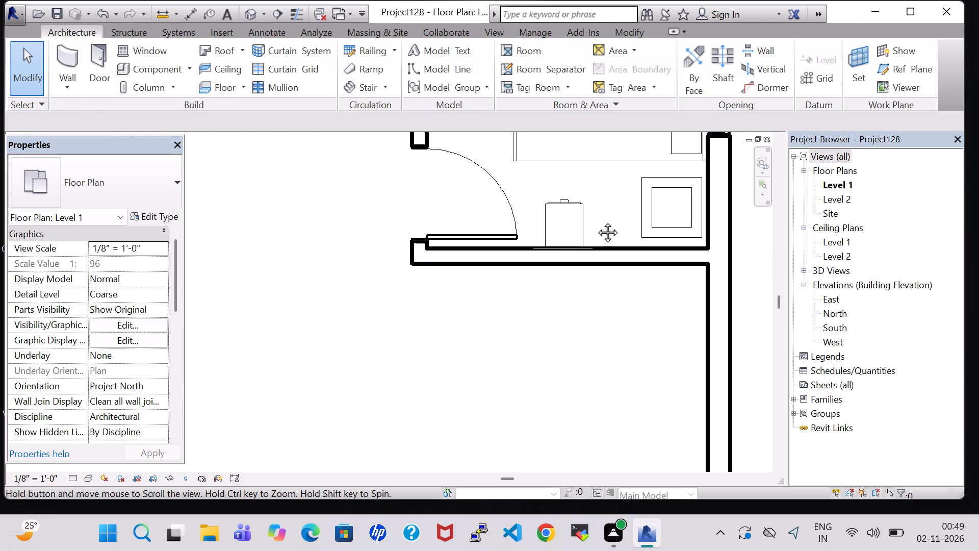
{"action": "middle_click_drag", "start_coordinate": [596, 221], "coordinate": [595, 402]}
{"action": "scroll", "coordinate": [397, 267], "scroll_direction": "down", "scroll_amount": 10}
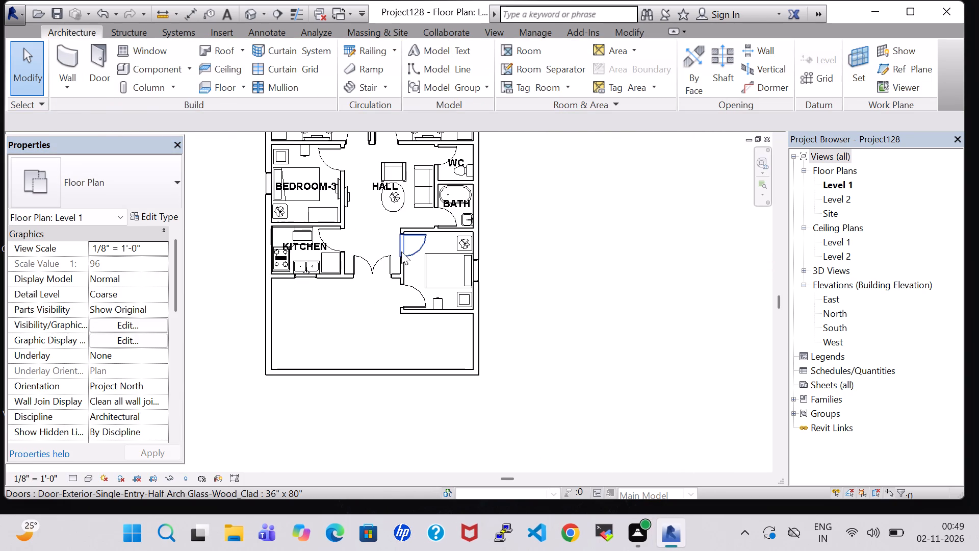
{"action": "scroll", "coordinate": [347, 246], "scroll_direction": "up", "scroll_amount": 3}
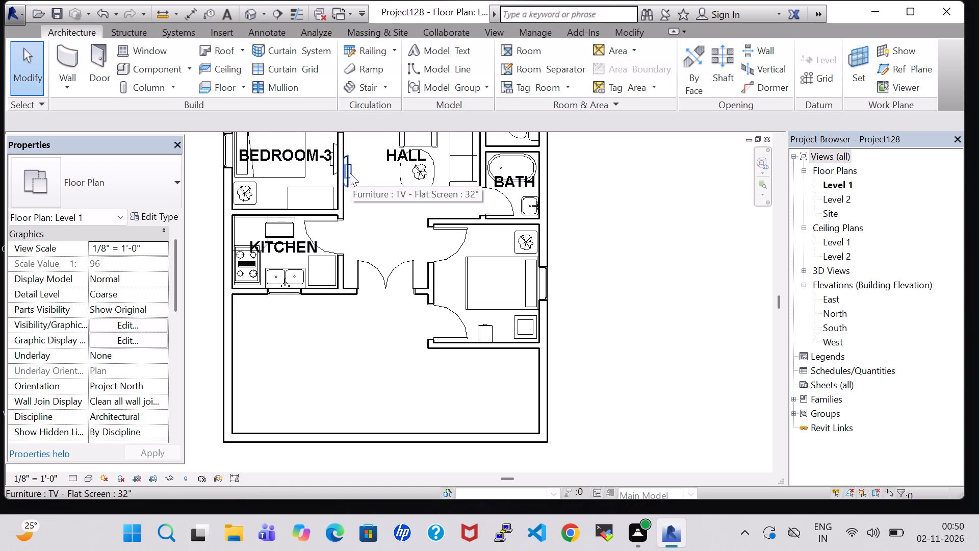
{"action": "left_click", "coordinate": [531, 49]}
{"action": "double_click", "coordinate": [494, 287]}
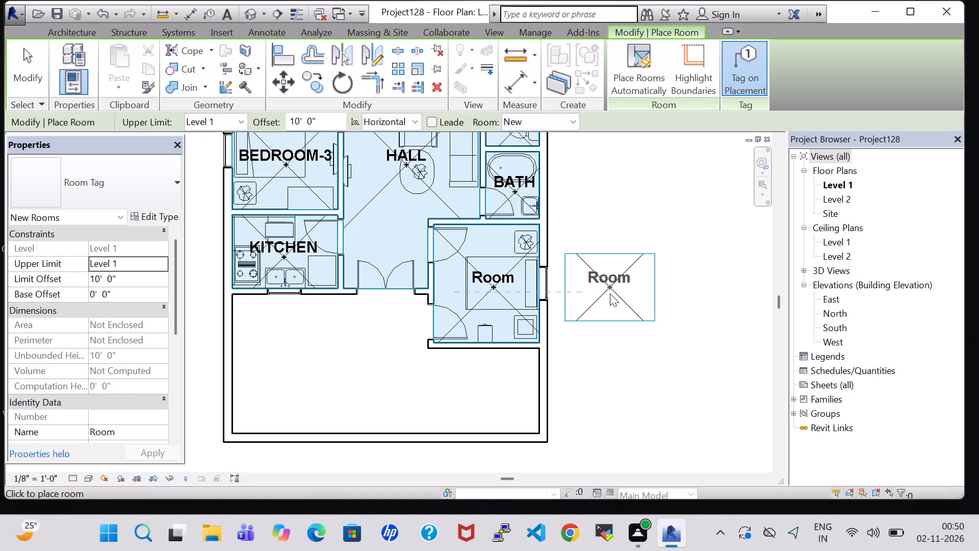
{"action": "key", "text": "Escape"}
{"action": "key", "text": "Escape"}
Rename the new room GUEST ROOM and nudge its tag two increments toward the door-side wall.
{"action": "double_click", "coordinate": [475, 272]}
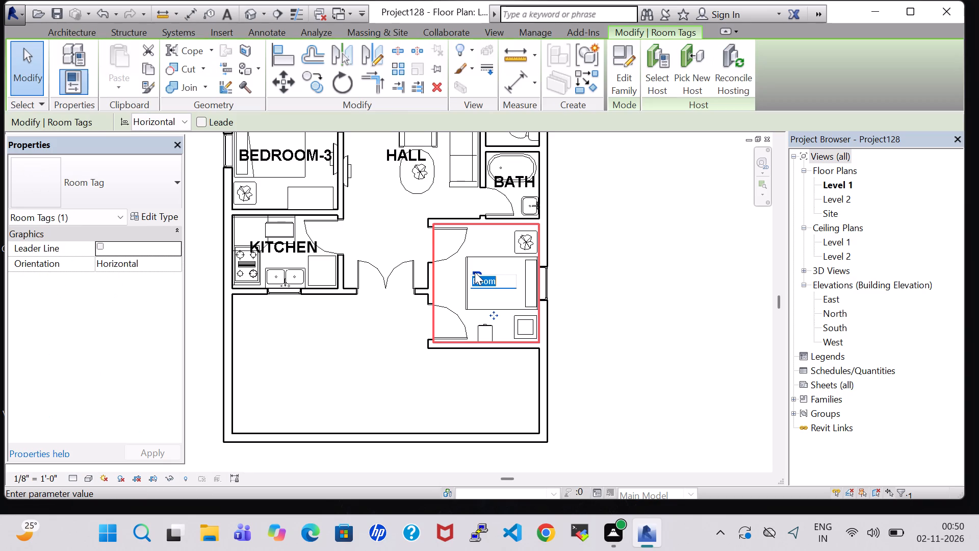
{"action": "key", "text": "BackSpace"}
{"action": "type", "text": "GUEST ROOM"}
{"action": "key", "text": "Return"}
{"action": "key", "text": "Left"}
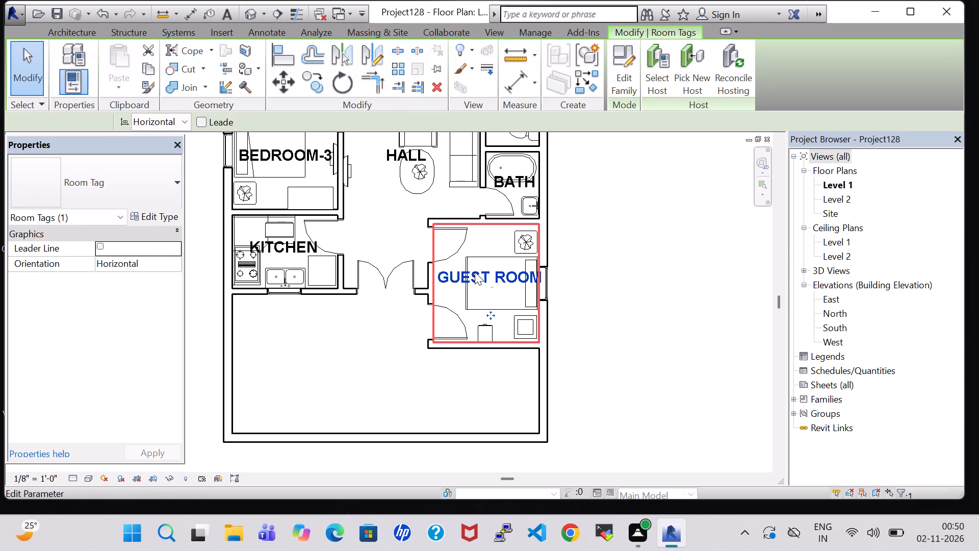
{"action": "key", "text": "Left"}
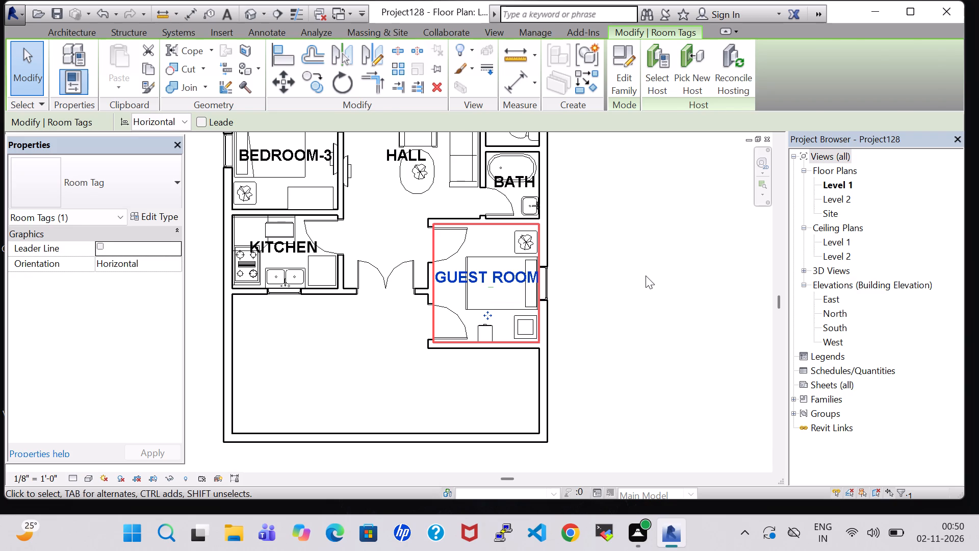
{"action": "left_click", "coordinate": [646, 275]}
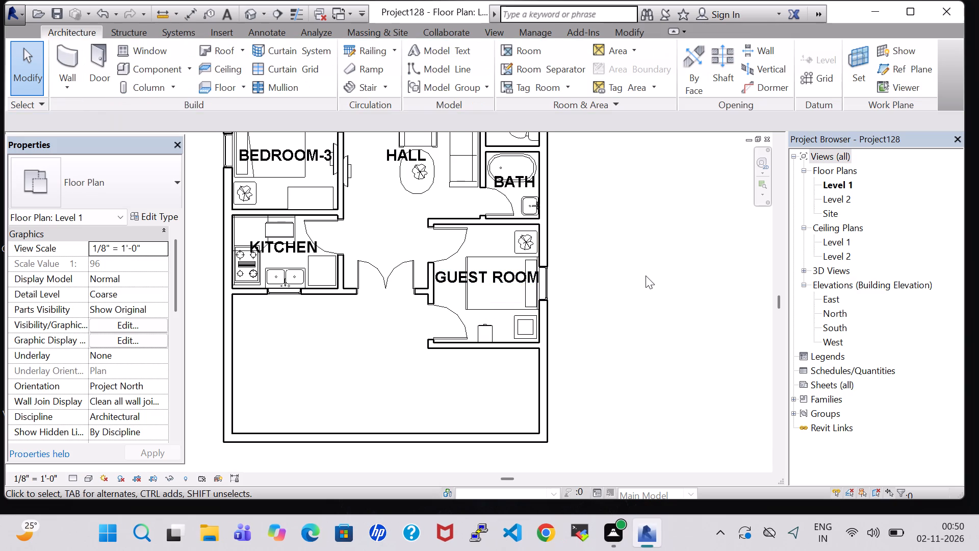
{"action": "left_click", "coordinate": [644, 275]}
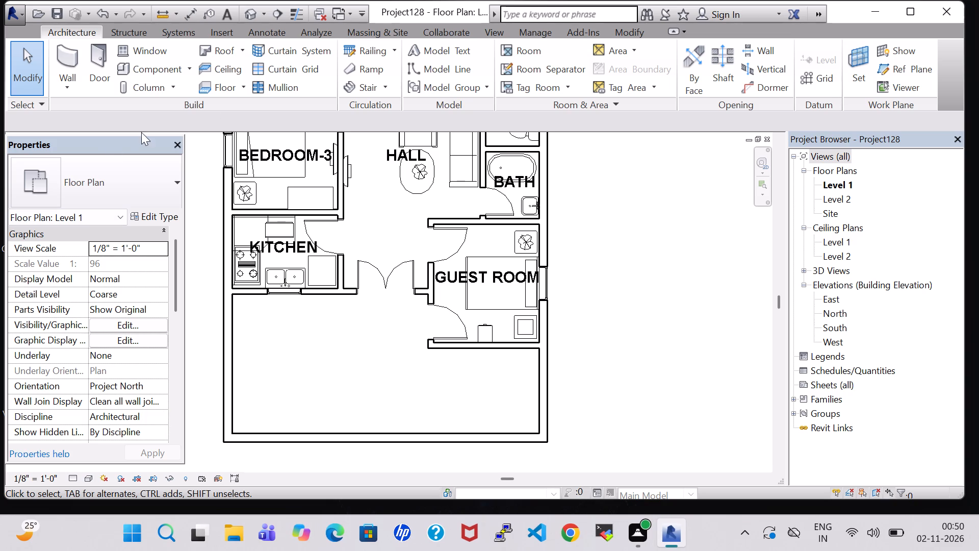
Create an 18-riser U-shaped winder stair from Level 1 to Level 2 in the corner below the guest room, starting beside the guest room wall.
{"action": "left_click", "coordinate": [348, 84]}
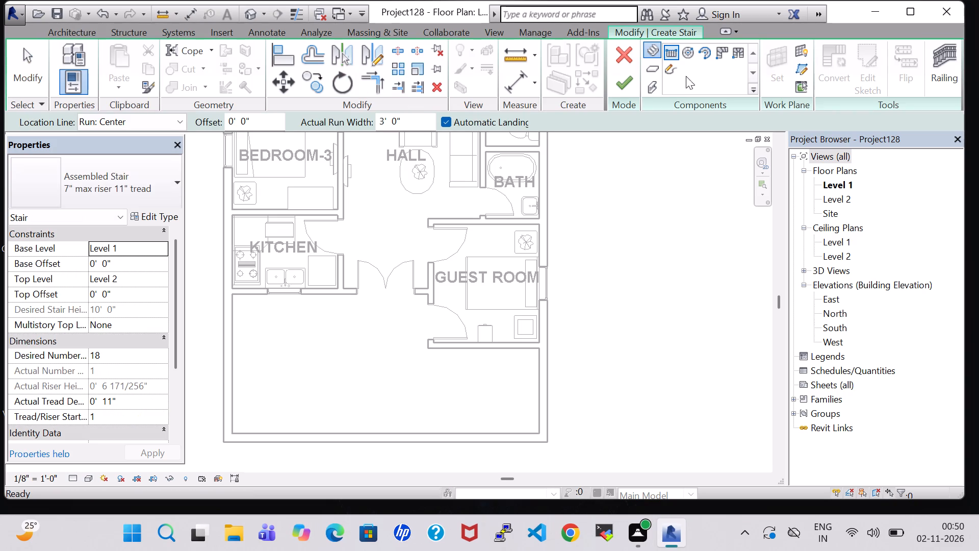
{"action": "left_click", "coordinate": [736, 58]}
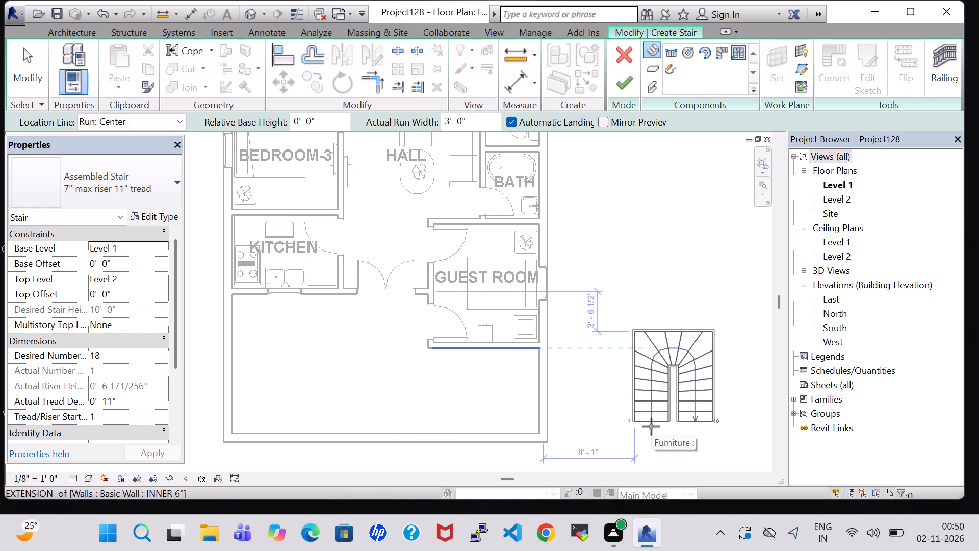
{"action": "key", "text": "space"}
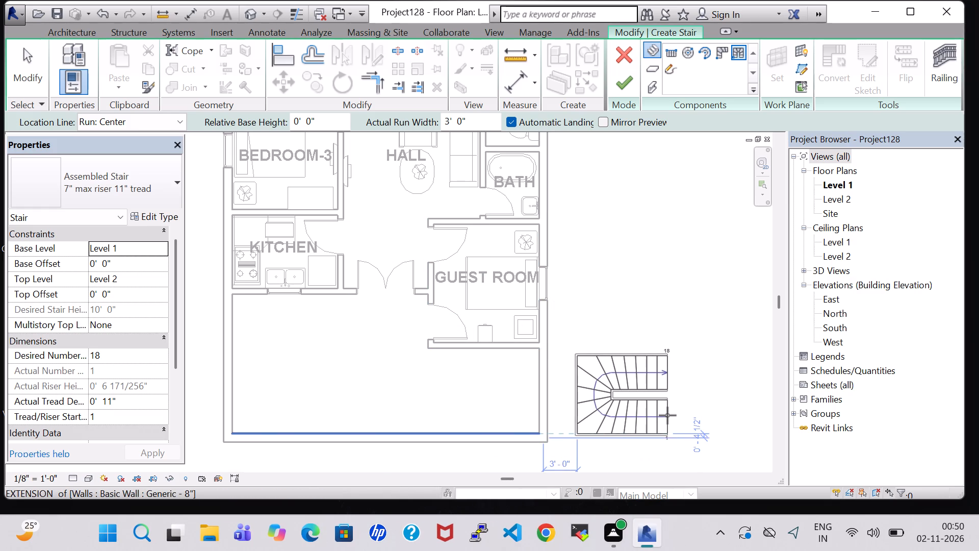
{"action": "key", "text": "space"}
{"action": "key", "text": "space"}
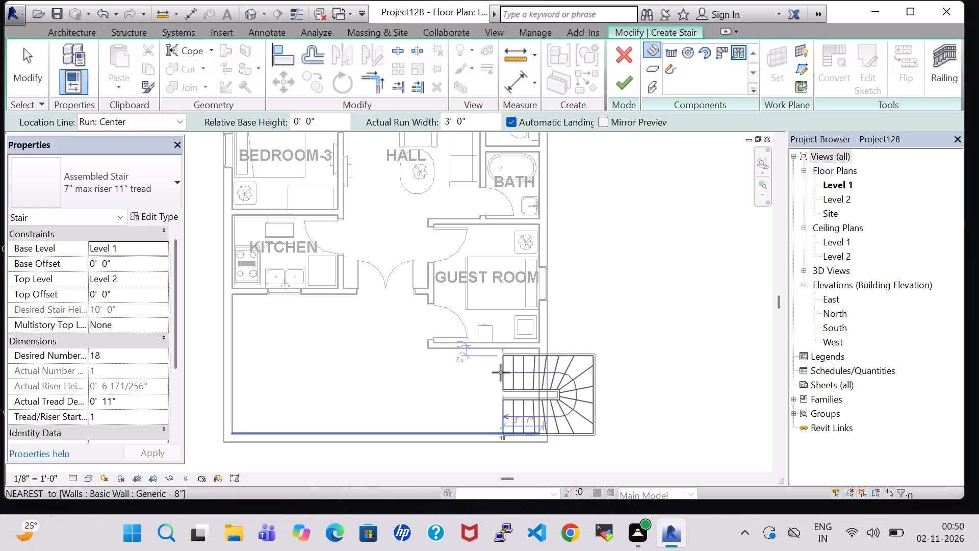
{"action": "scroll", "coordinate": [445, 372], "scroll_direction": "up", "scroll_amount": 9}
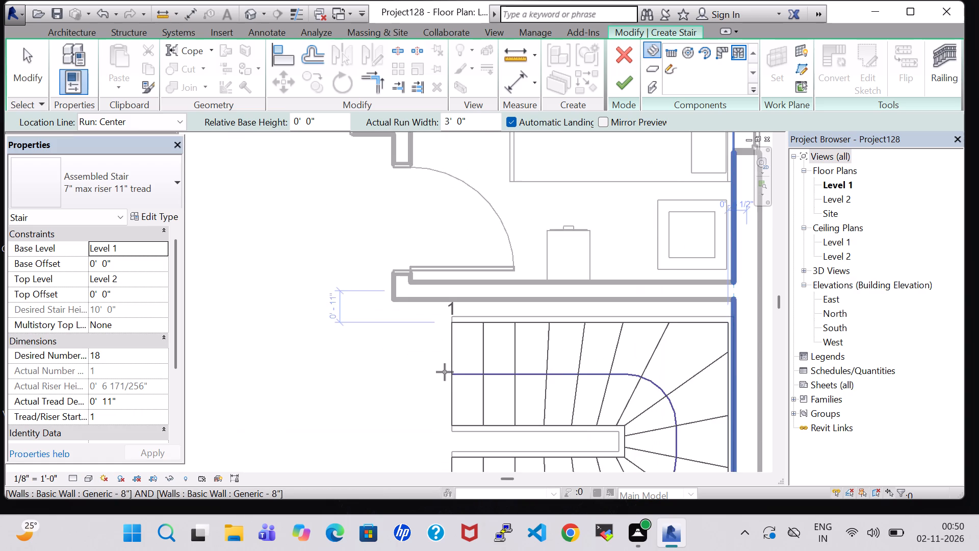
{"action": "left_click", "coordinate": [428, 363]}
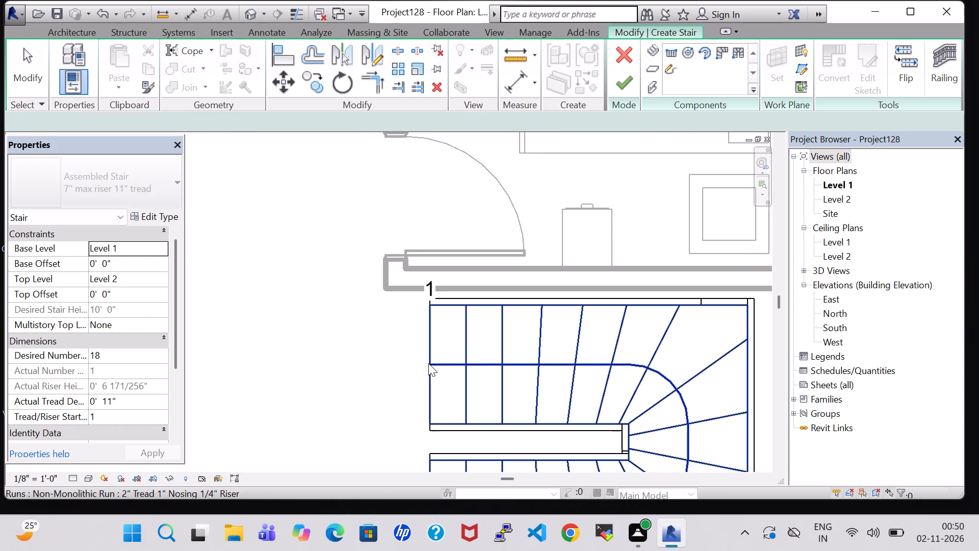
{"action": "scroll", "coordinate": [504, 336], "scroll_direction": "down", "scroll_amount": 6}
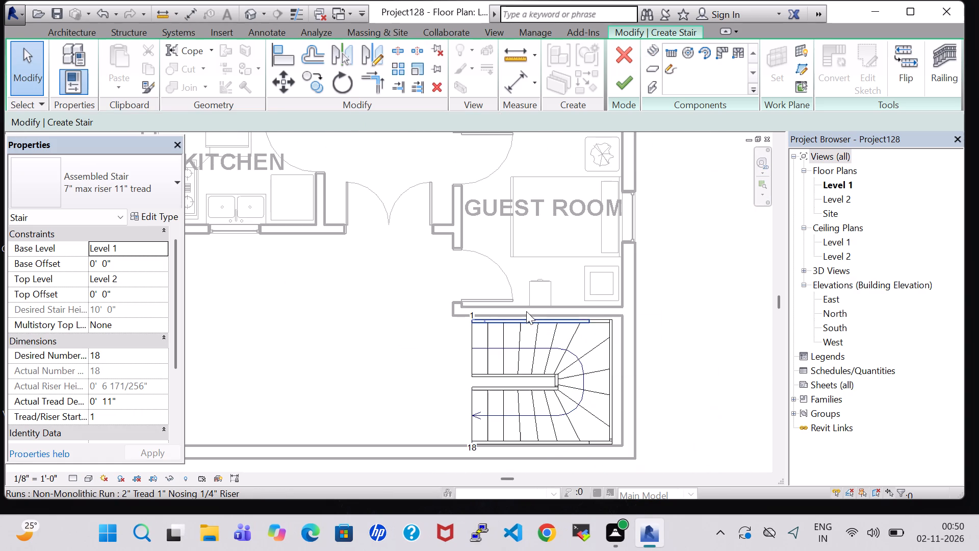
{"action": "left_click", "coordinate": [625, 84]}
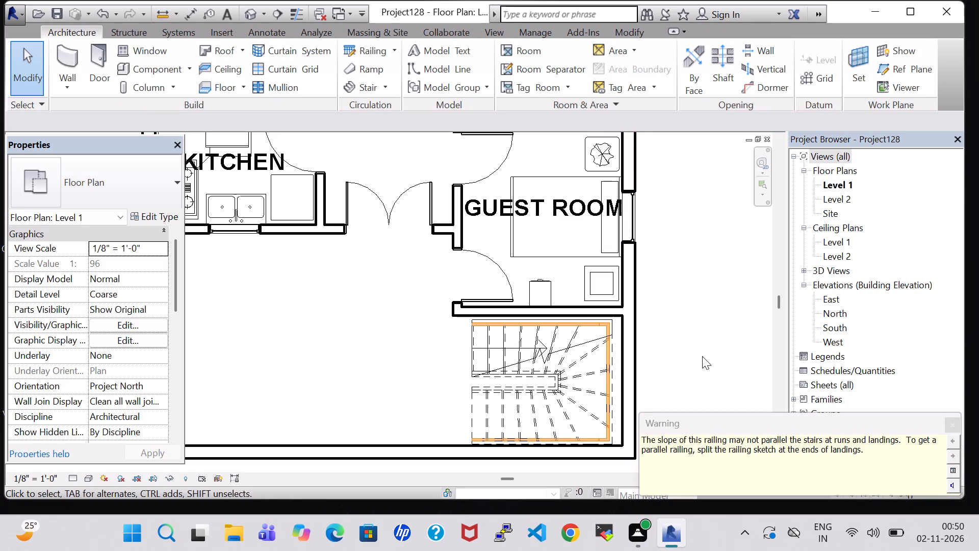
{"action": "left_click", "coordinate": [953, 424]}
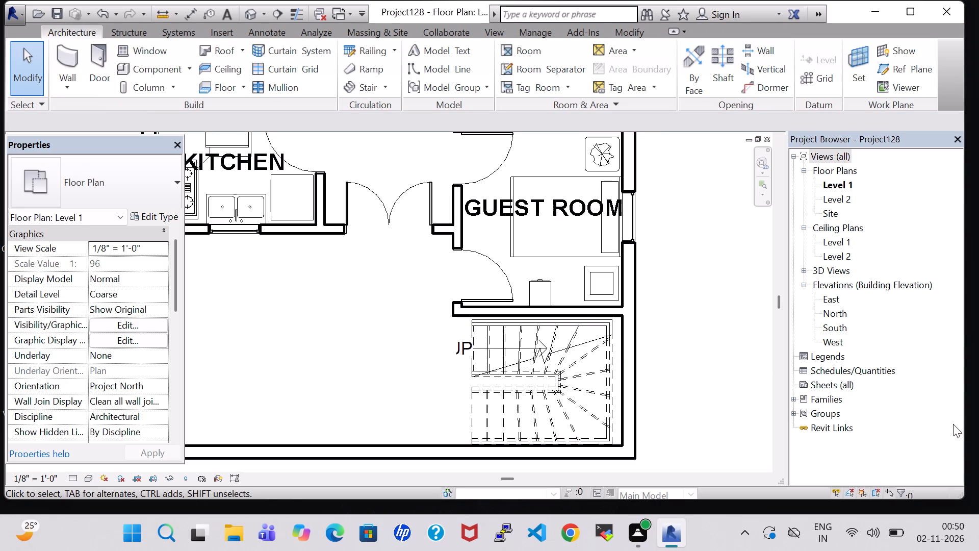
Nudge the stair one increment toward the guest room wall, and one finer increment back at closer zoom.
{"action": "left_click", "coordinate": [525, 321]}
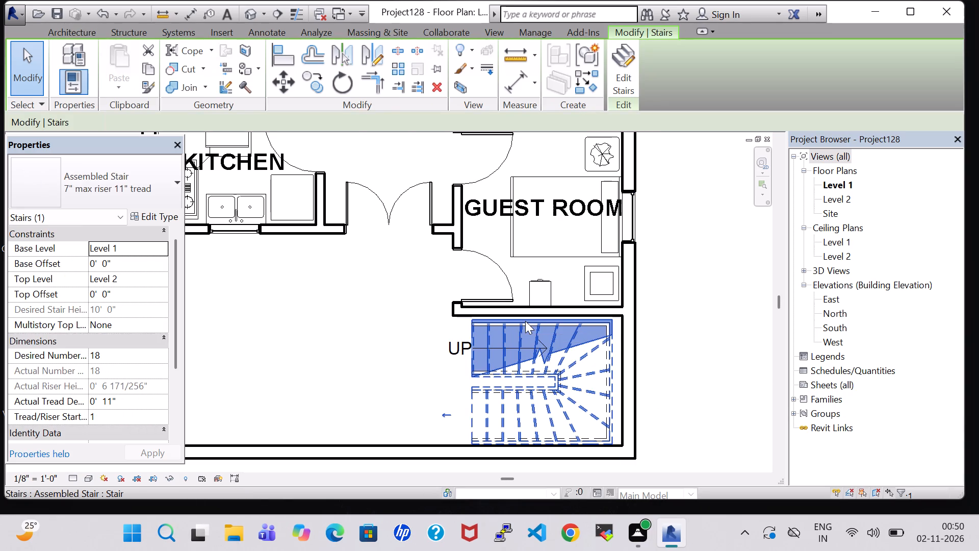
{"action": "key", "text": "Up"}
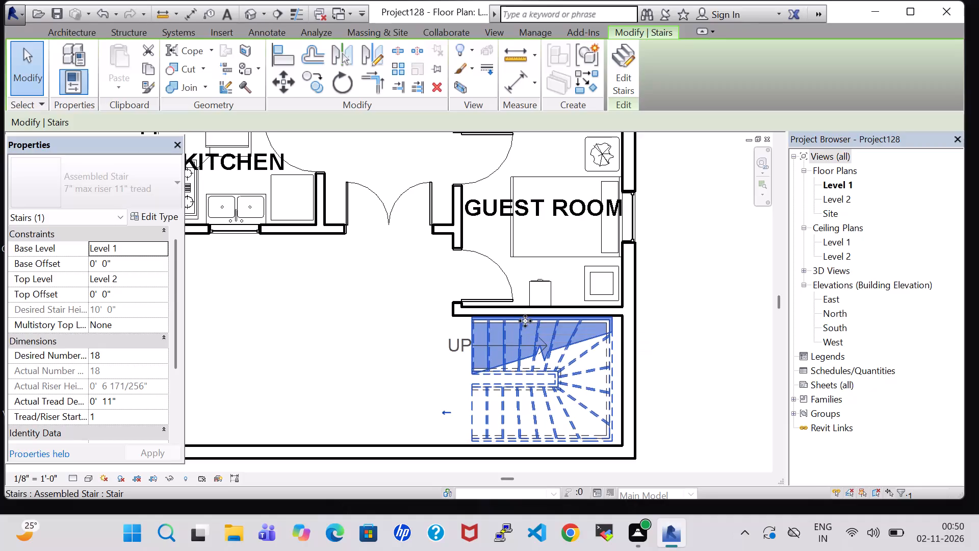
{"action": "scroll", "coordinate": [525, 321], "scroll_direction": "up", "scroll_amount": 5}
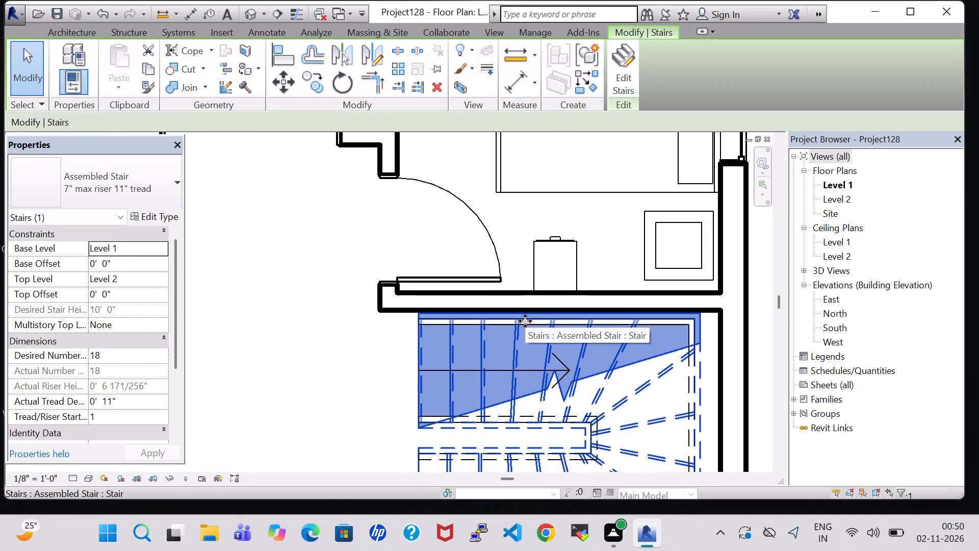
{"action": "key", "text": "Down"}
{"action": "scroll", "coordinate": [524, 324], "scroll_direction": "down", "scroll_amount": 5}
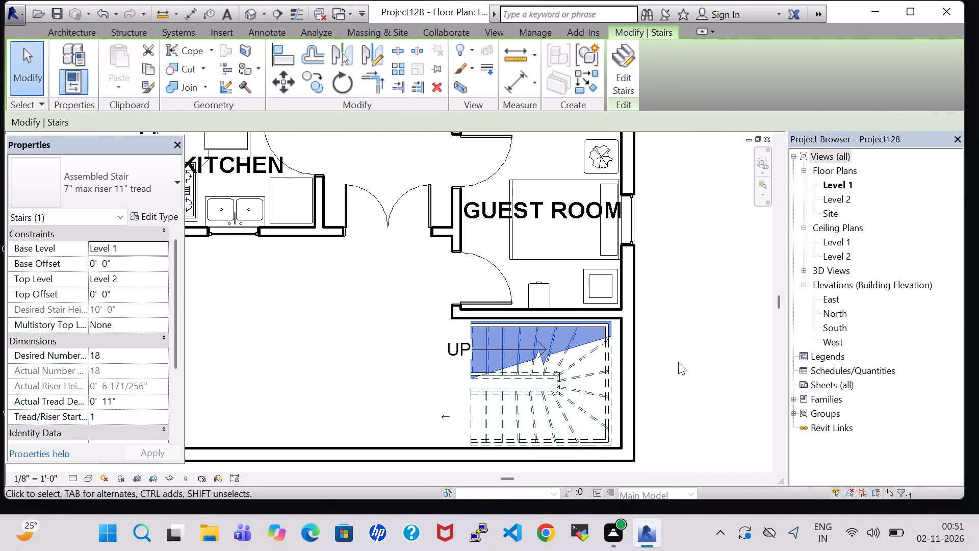
{"action": "left_click", "coordinate": [687, 364]}
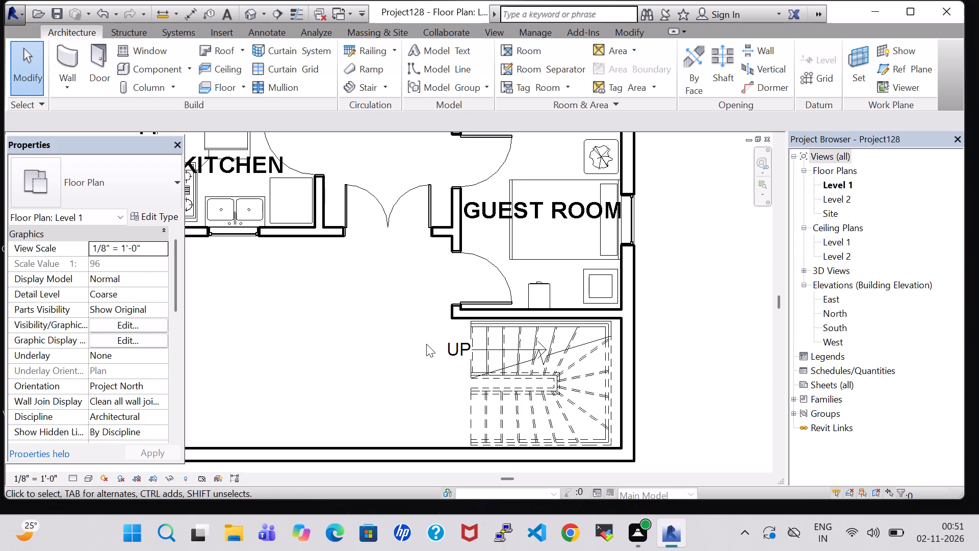
Open the 3D view and examine the new staircase and the guest room from an angle above.
{"action": "left_click", "coordinate": [248, 7]}
{"action": "scroll", "coordinate": [483, 365], "scroll_direction": "down", "scroll_amount": 4}
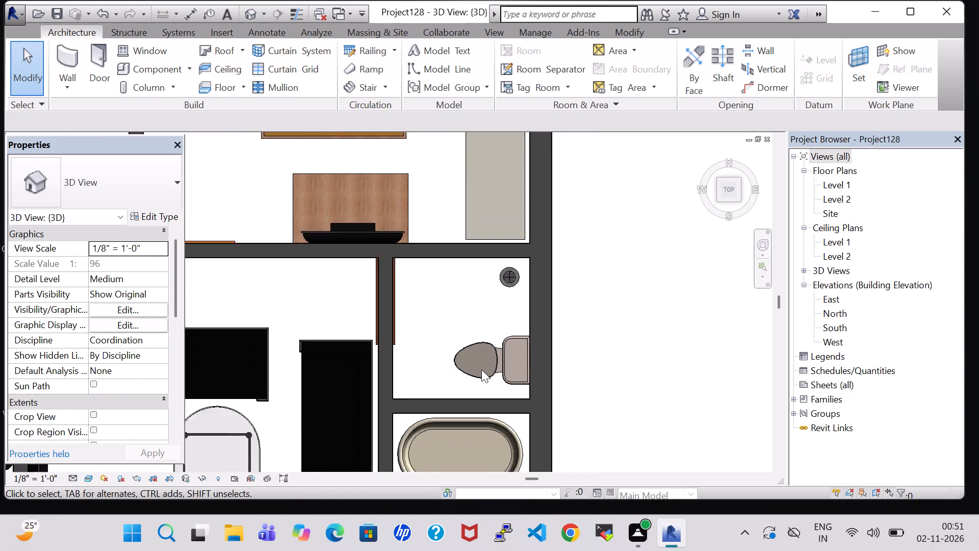
{"action": "scroll", "coordinate": [481, 369], "scroll_direction": "down", "scroll_amount": 3}
{"action": "middle_click_drag", "start_coordinate": [473, 402], "coordinate": [502, 226]}
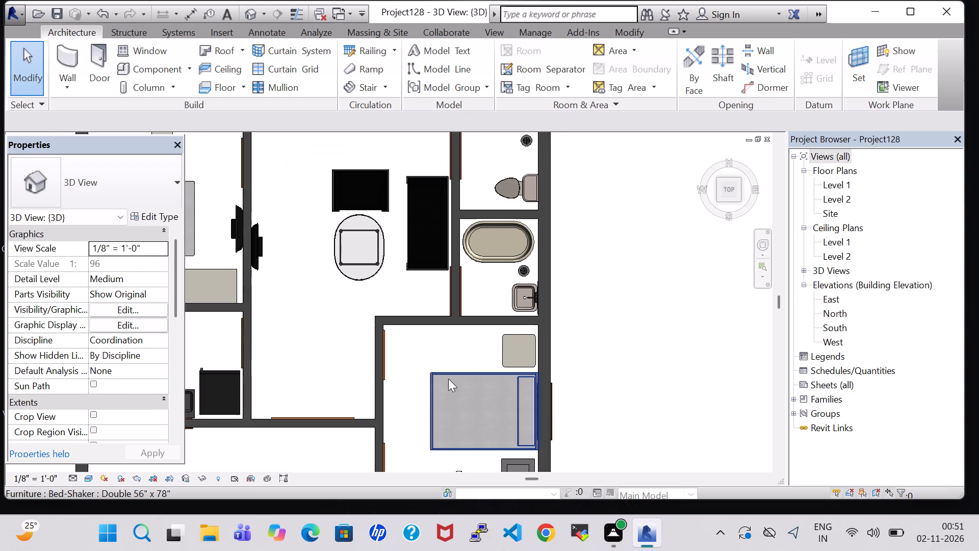
{"action": "middle_click_drag", "start_coordinate": [401, 402], "coordinate": [436, 261]}
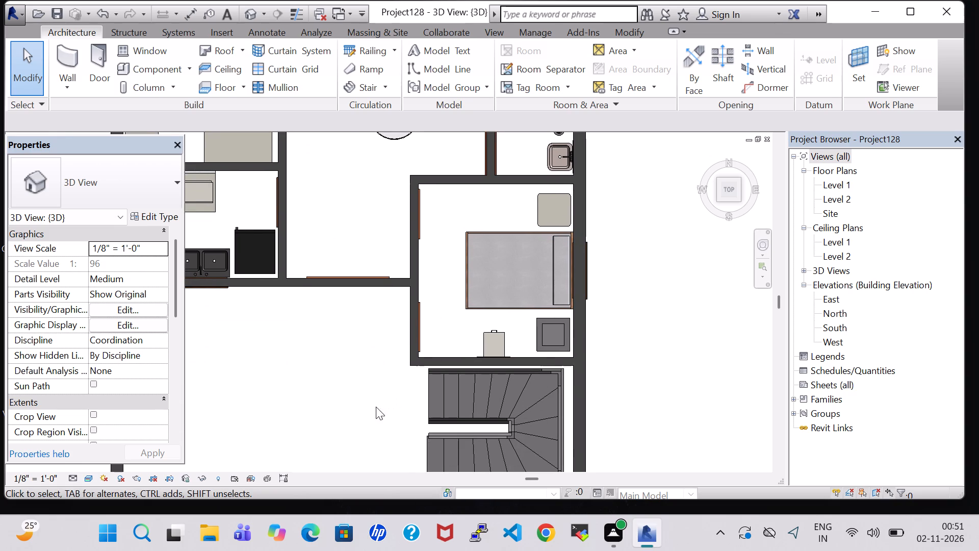
{"action": "scroll", "coordinate": [383, 374], "scroll_direction": "down", "scroll_amount": 1}
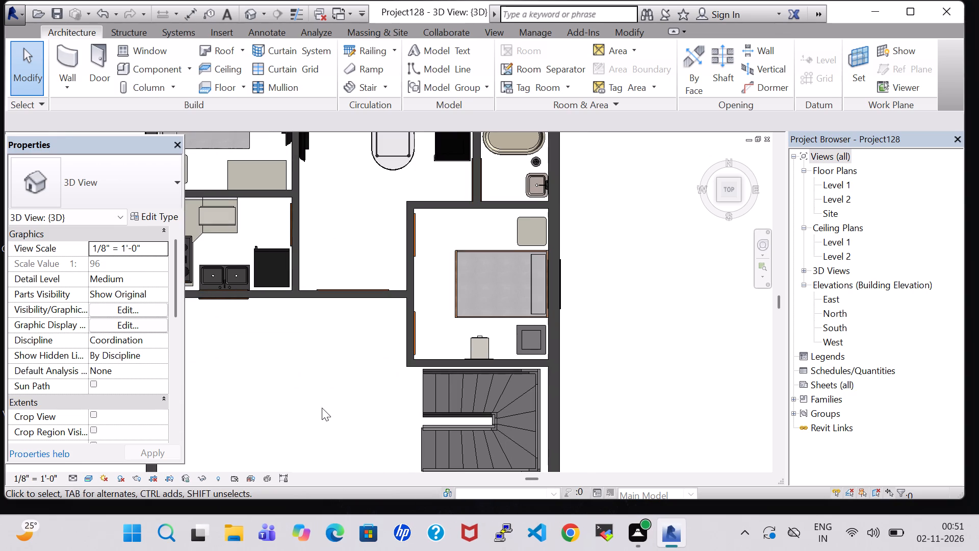
{"action": "middle_click_drag", "start_coordinate": [322, 413], "coordinate": [331, 355]}
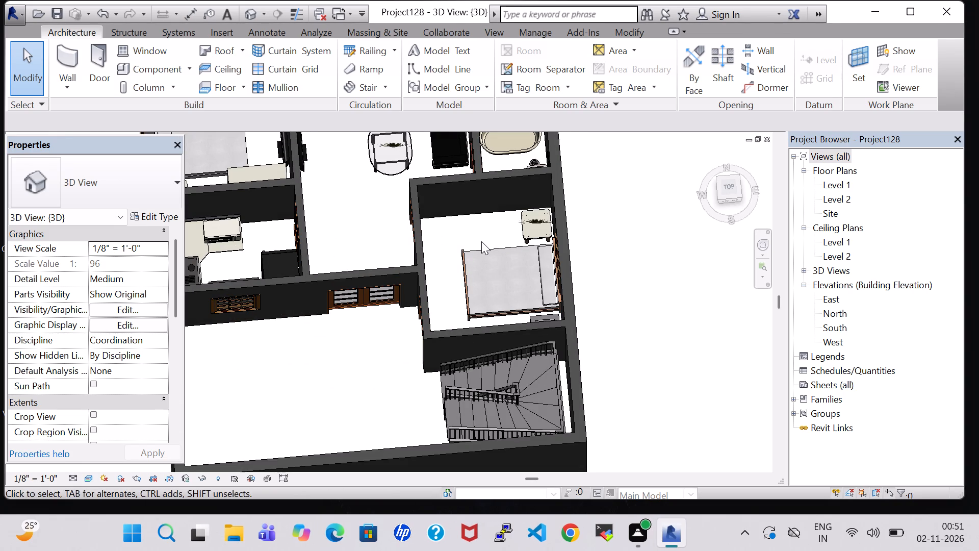
Set the mattress material of the guest room's Bed-Shaker Double 56" x 78" type to Masonry.
{"action": "left_click", "coordinate": [481, 245]}
{"action": "left_click", "coordinate": [150, 217]}
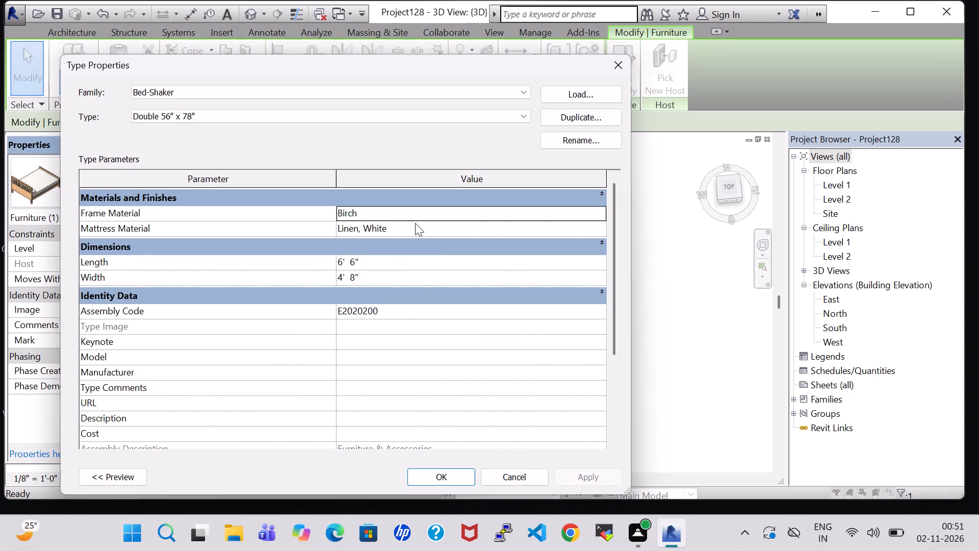
{"action": "left_click", "coordinate": [603, 225]}
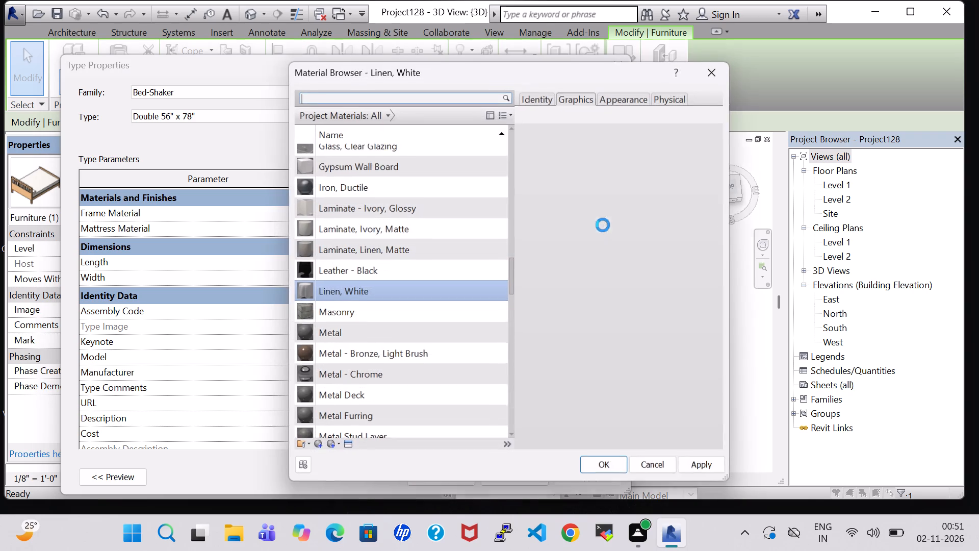
{"action": "left_click", "coordinate": [344, 317]}
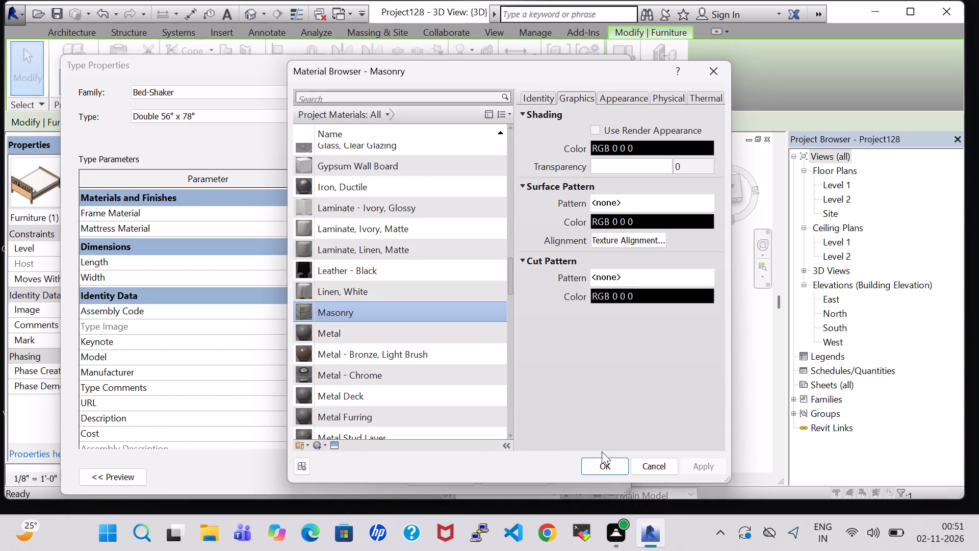
{"action": "left_click", "coordinate": [609, 467]}
{"action": "left_click", "coordinate": [418, 473]}
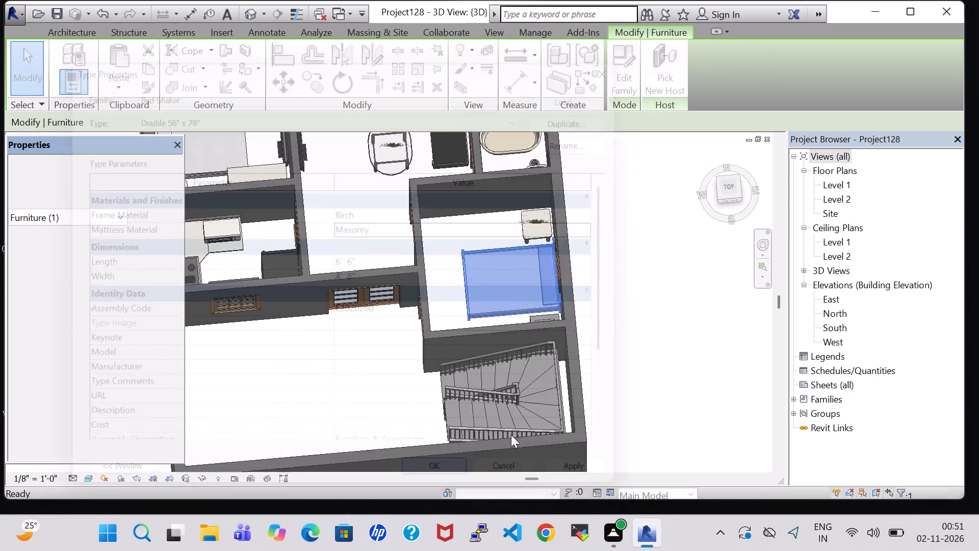
{"action": "left_click", "coordinate": [656, 353]}
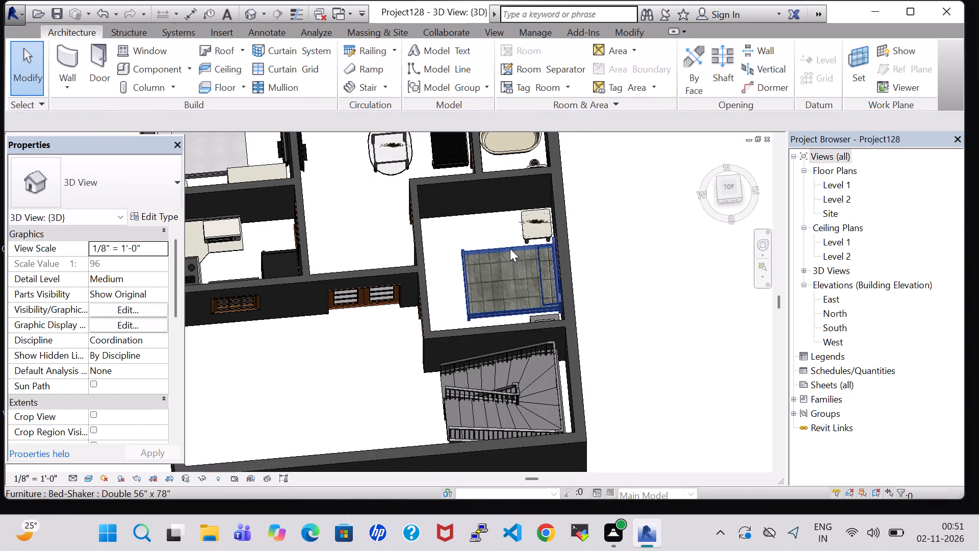
Set the mattress material of the guest room's Bed-Shaker Double 56" x 78" type to Plywood, Sheathing.
{"action": "left_click", "coordinate": [510, 248]}
{"action": "left_click", "coordinate": [169, 217]}
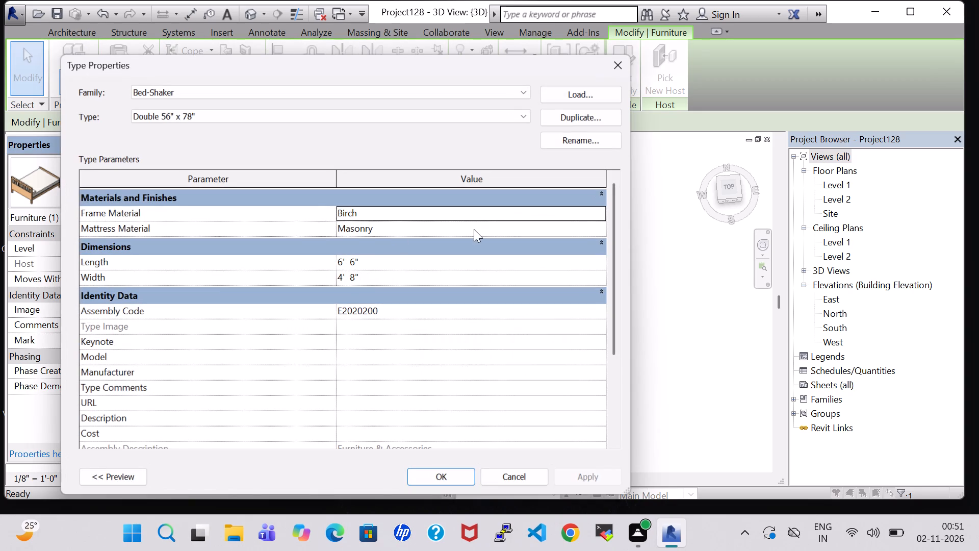
{"action": "left_click", "coordinate": [605, 224]}
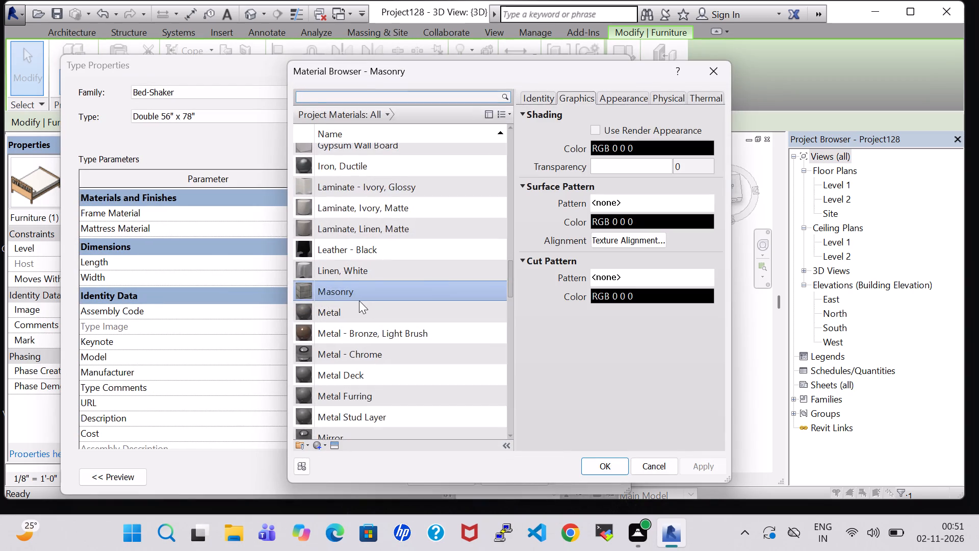
{"action": "scroll", "coordinate": [357, 304], "scroll_direction": "down", "scroll_amount": 3}
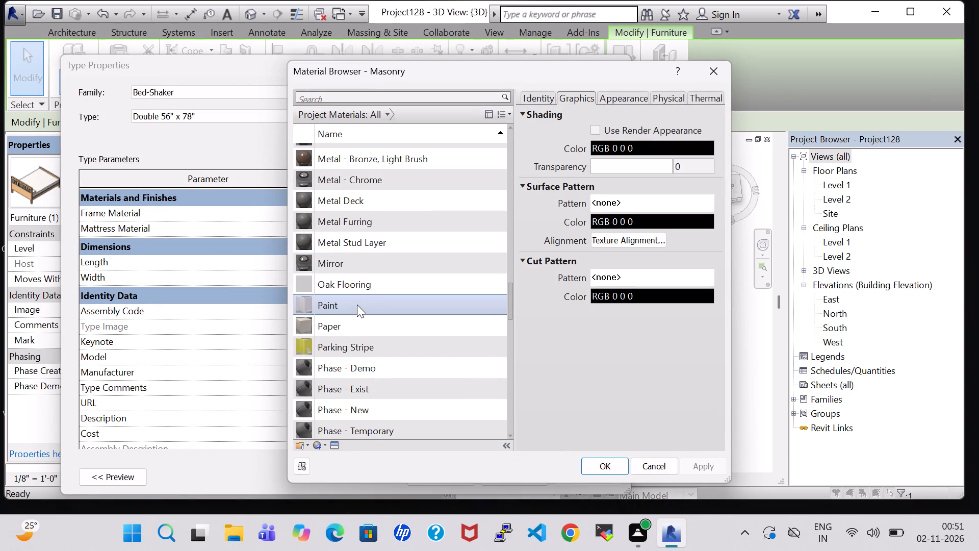
{"action": "scroll", "coordinate": [357, 305], "scroll_direction": "up", "scroll_amount": 6}
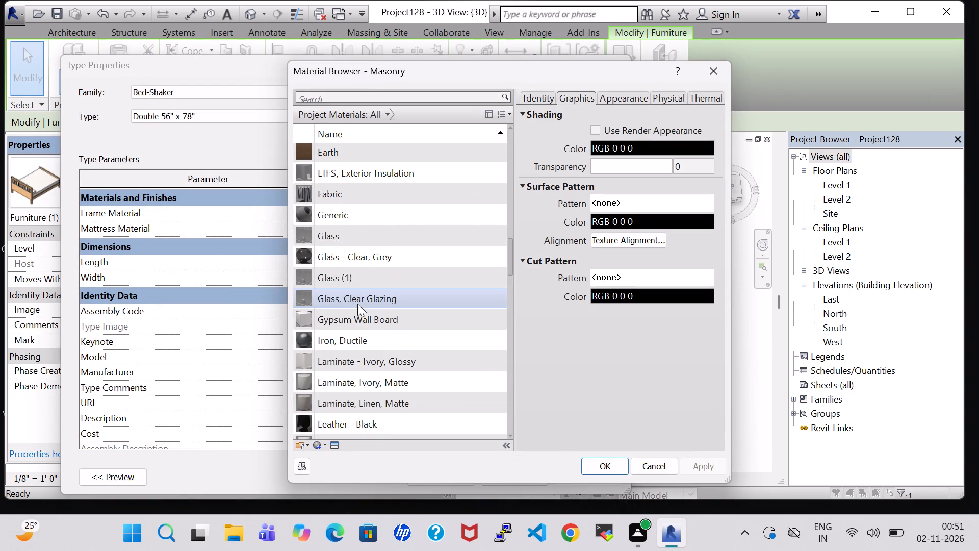
{"action": "scroll", "coordinate": [357, 304], "scroll_direction": "up", "scroll_amount": 3}
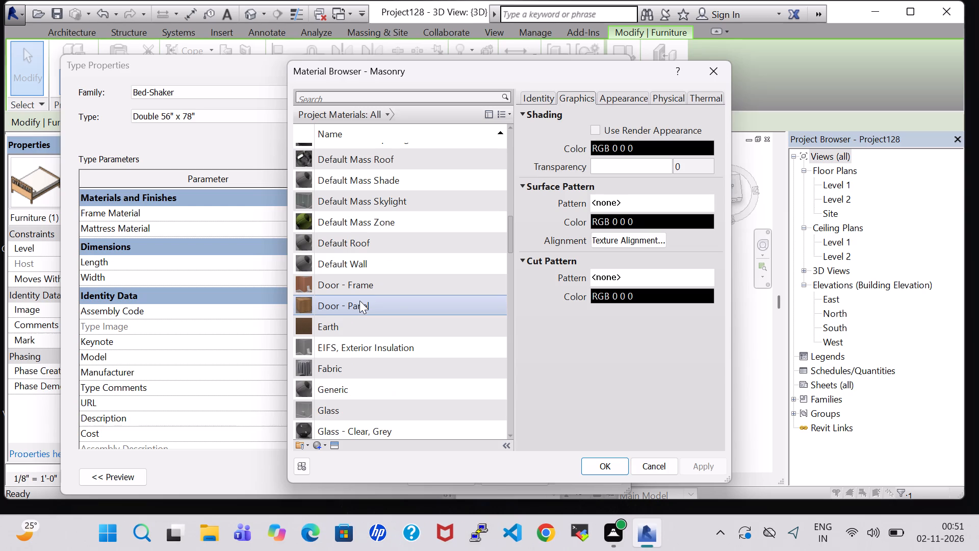
{"action": "scroll", "coordinate": [359, 300], "scroll_direction": "up", "scroll_amount": 3}
{"action": "scroll", "coordinate": [359, 300], "scroll_direction": "down", "scroll_amount": 12}
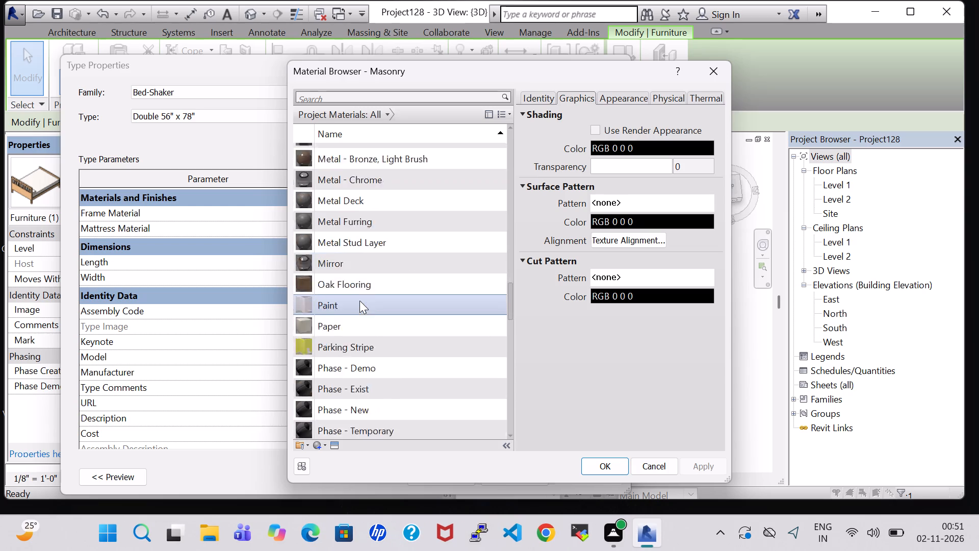
{"action": "scroll", "coordinate": [359, 300], "scroll_direction": "down", "scroll_amount": 6}
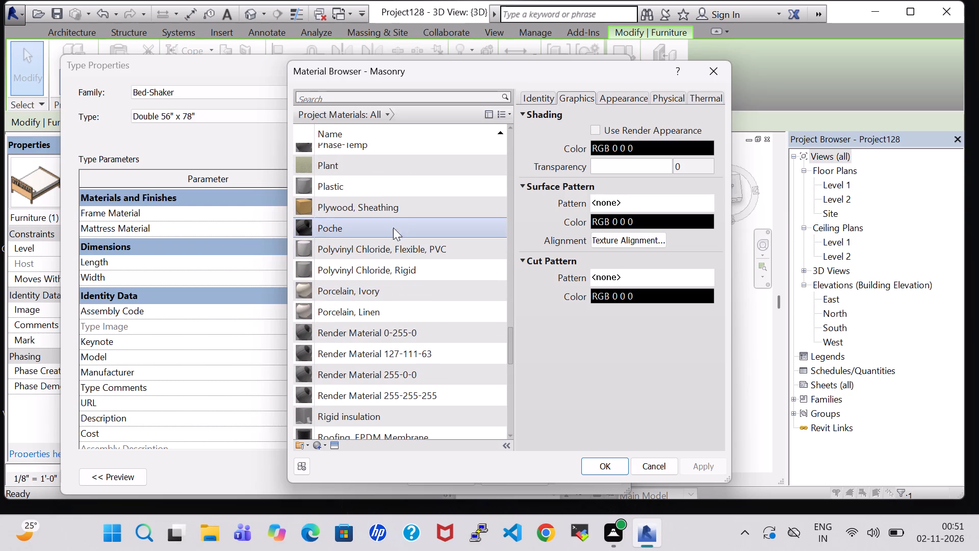
{"action": "left_click", "coordinate": [392, 212]}
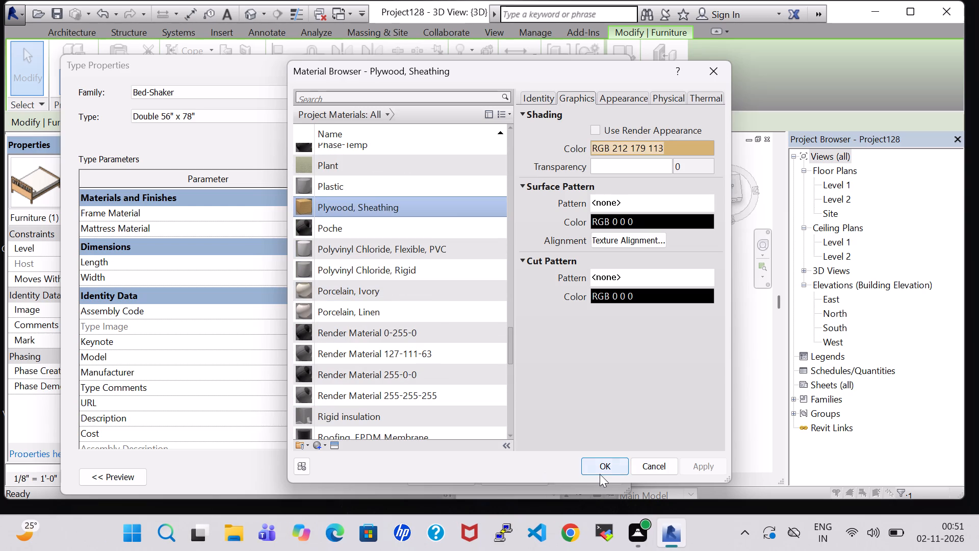
{"action": "left_click", "coordinate": [600, 464]}
{"action": "left_click", "coordinate": [445, 470]}
{"action": "left_click", "coordinate": [669, 363]}
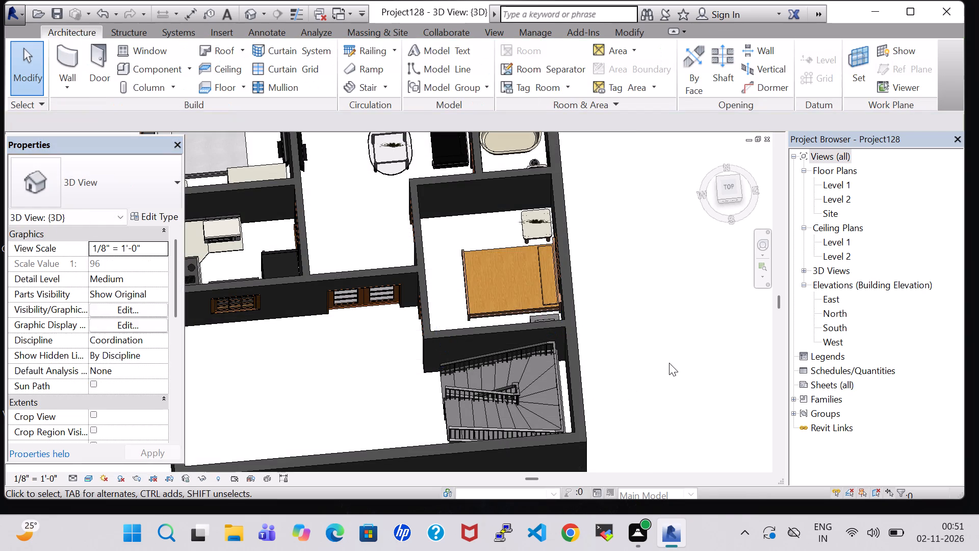
Examine the house from several 3D angles, including the open front area, the stair and the guest room.
{"action": "scroll", "coordinate": [494, 231], "scroll_direction": "down", "scroll_amount": 3}
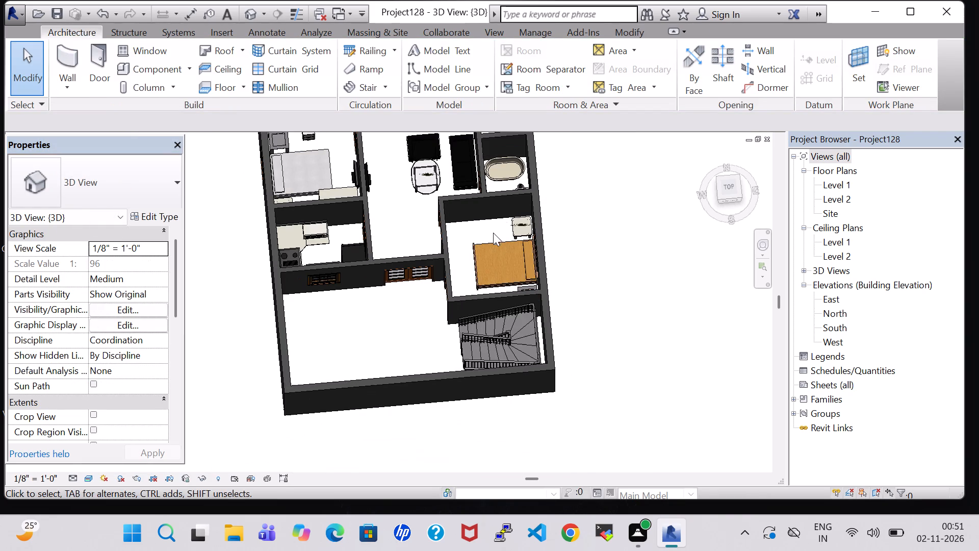
{"action": "middle_click_drag", "start_coordinate": [395, 335], "coordinate": [422, 331], "text": "shift"}
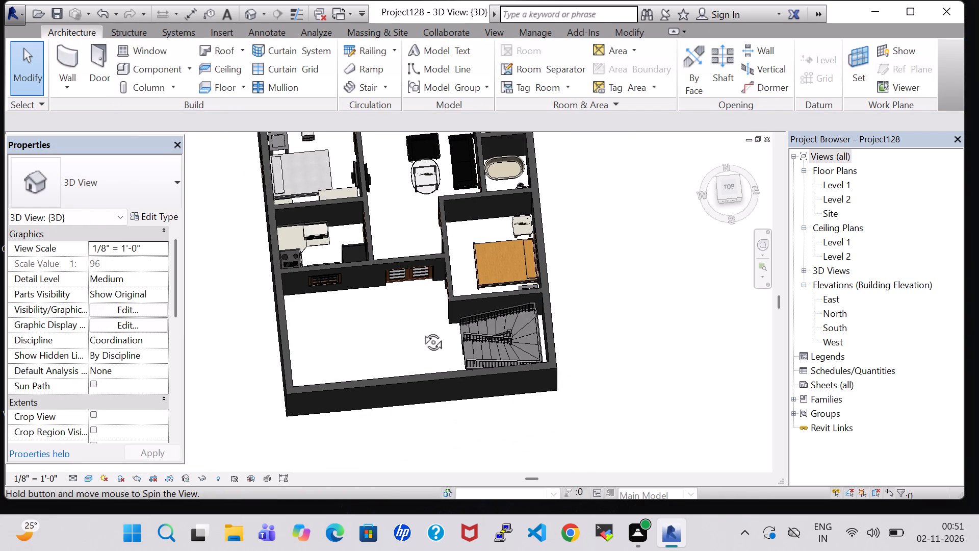
{"action": "middle_click_drag", "start_coordinate": [422, 331], "coordinate": [525, 310], "text": "shift"}
{"action": "middle_click_drag", "start_coordinate": [540, 265], "coordinate": [536, 173], "text": "shift"}
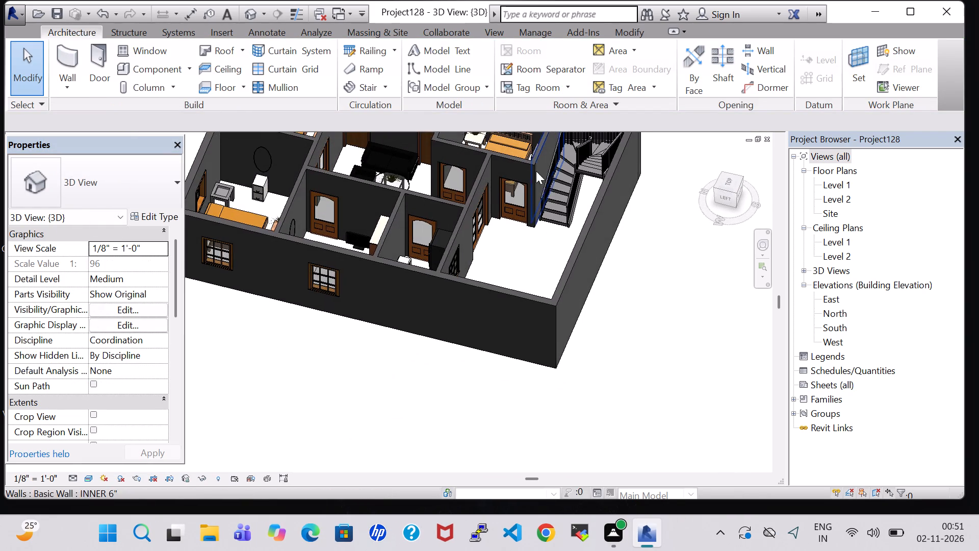
{"action": "middle_click_drag", "start_coordinate": [536, 171], "coordinate": [397, 178]}
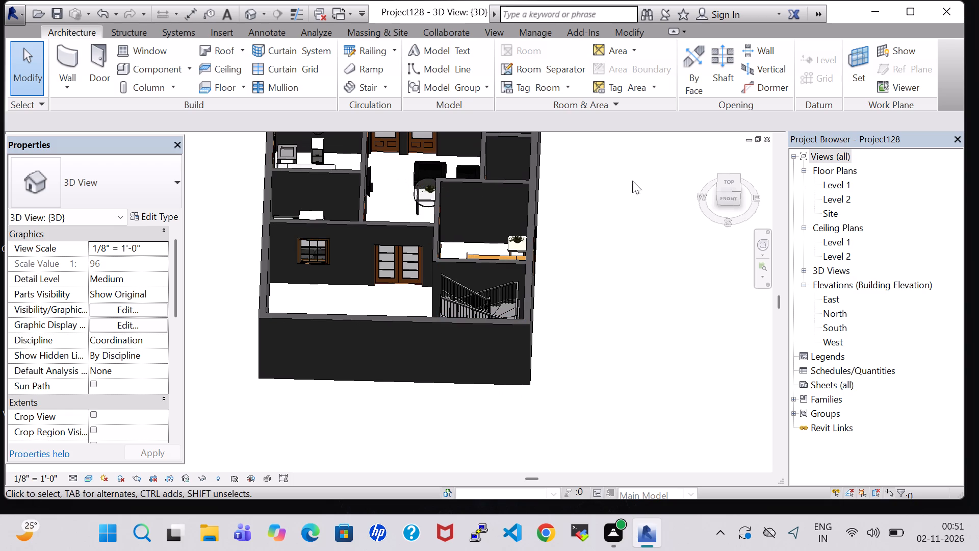
In the Level 1 plan, split the west exterior wall near the kitchen's south wall and the east one near the guest room's south wall.
{"action": "double_click", "coordinate": [849, 183]}
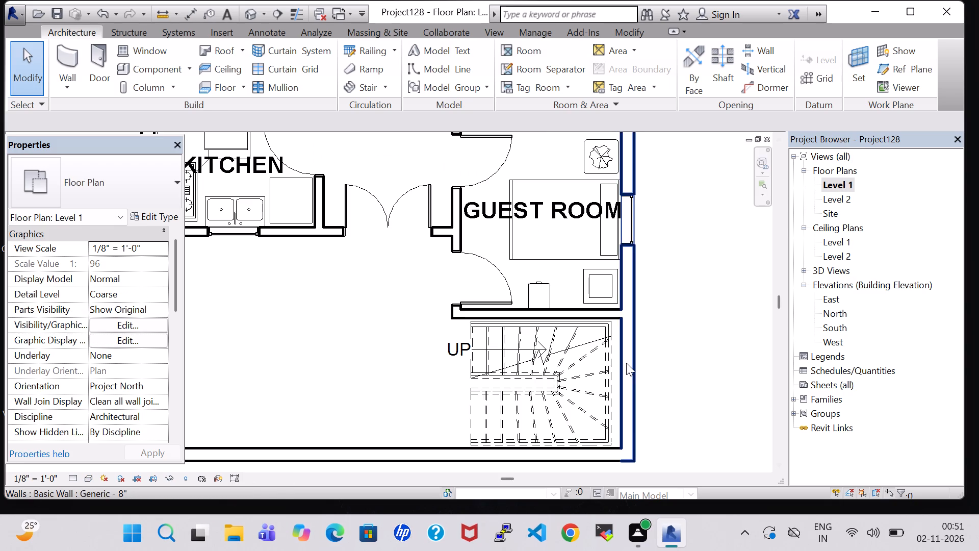
{"action": "scroll", "coordinate": [626, 363], "scroll_direction": "down", "scroll_amount": 3}
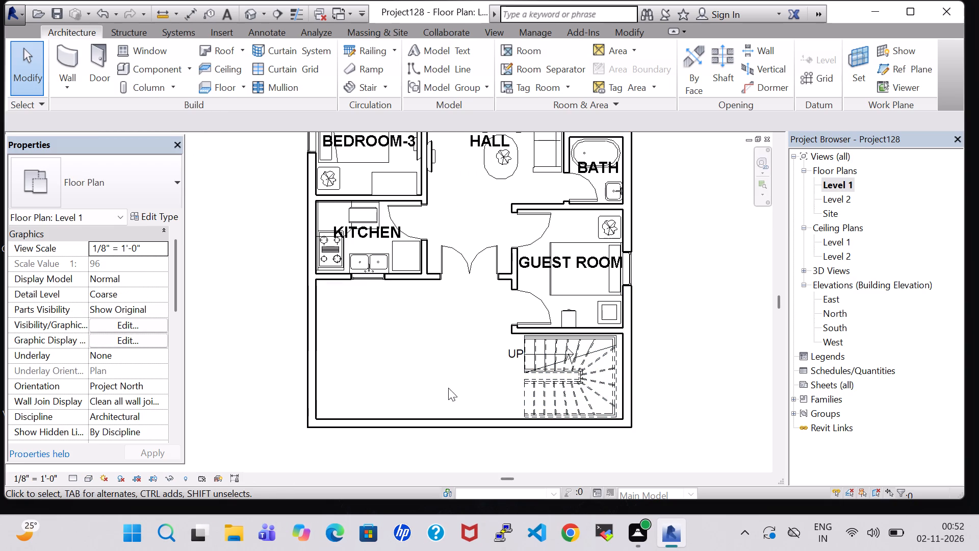
{"action": "left_click", "coordinate": [624, 35]}
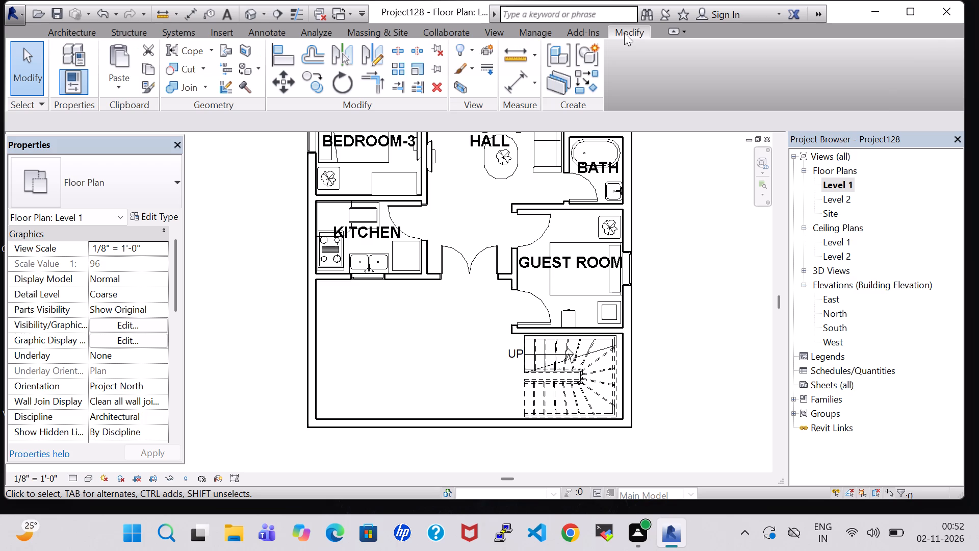
{"action": "left_click", "coordinate": [397, 49]}
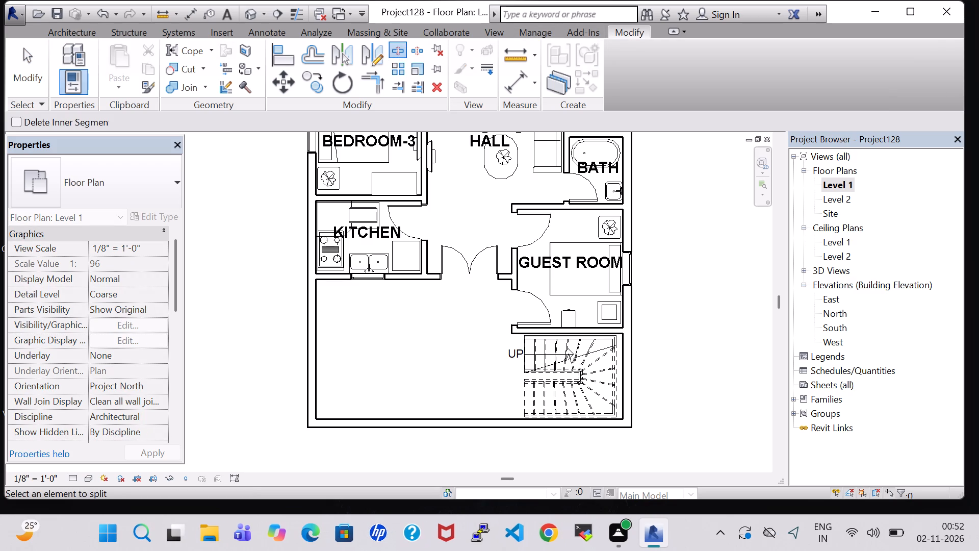
{"action": "left_click", "coordinate": [312, 273]}
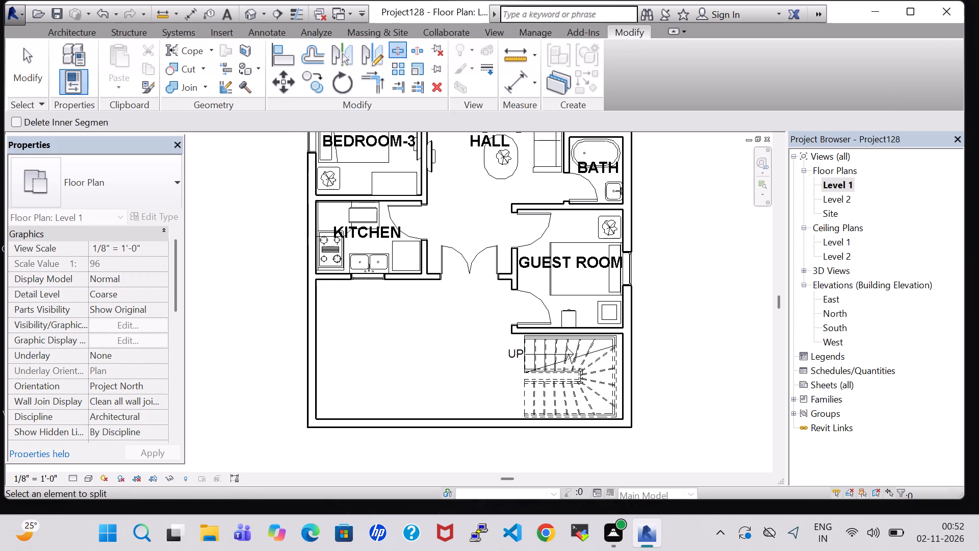
{"action": "left_click", "coordinate": [629, 327]}
{"action": "key", "text": "Escape"}
{"action": "key", "text": "Escape"}
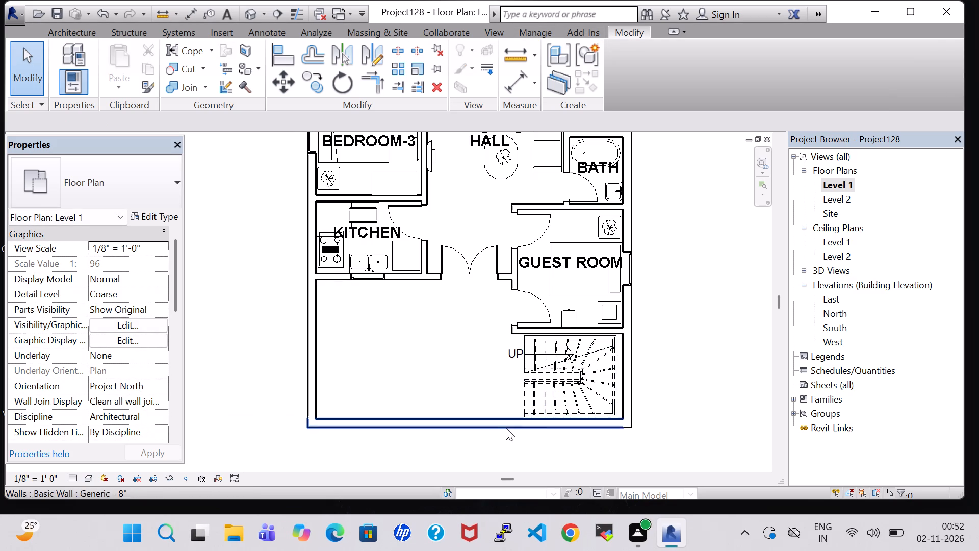
Split the front area's south wall with 0' 1" gaps near its west corner and about 9' farther east, and delete the segment between.
{"action": "left_click", "coordinate": [415, 57]}
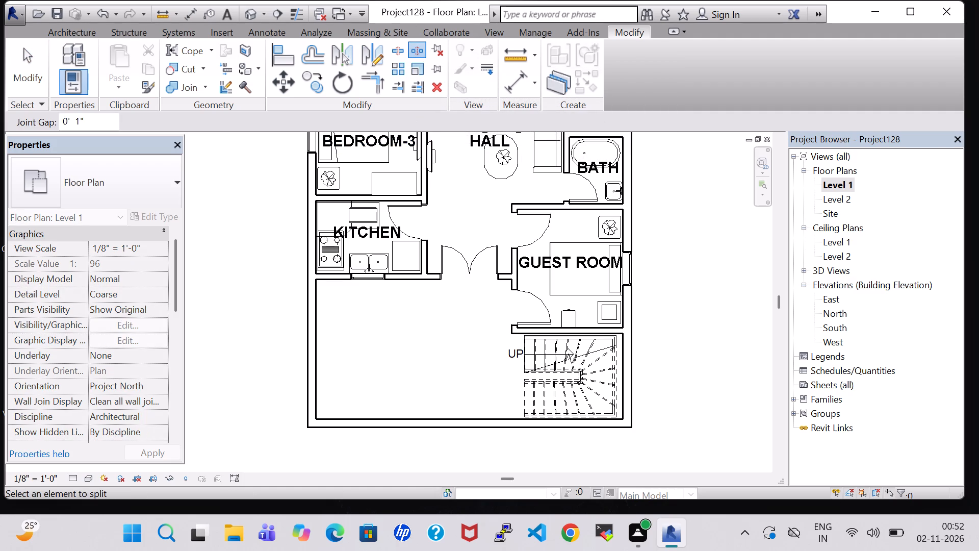
{"action": "left_click", "coordinate": [325, 423]}
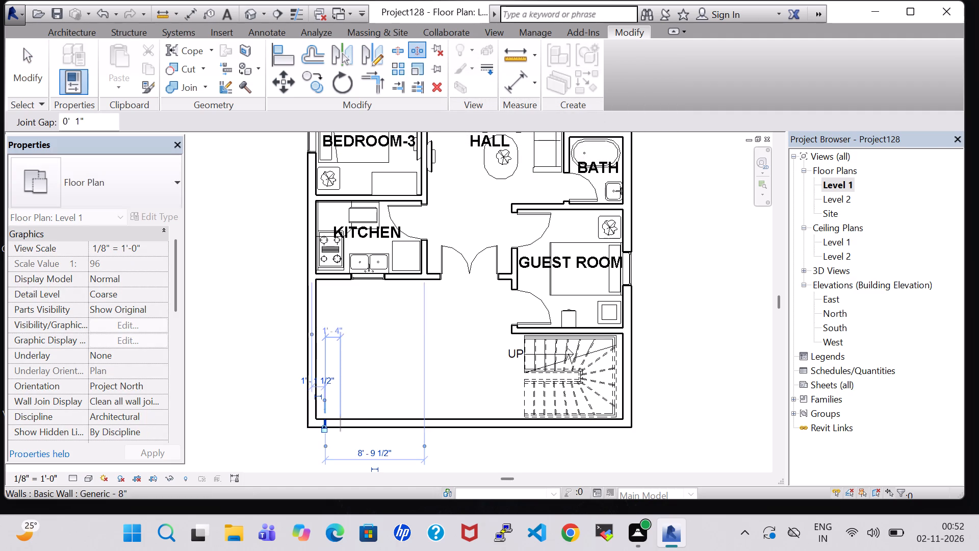
{"action": "left_click", "coordinate": [426, 427]}
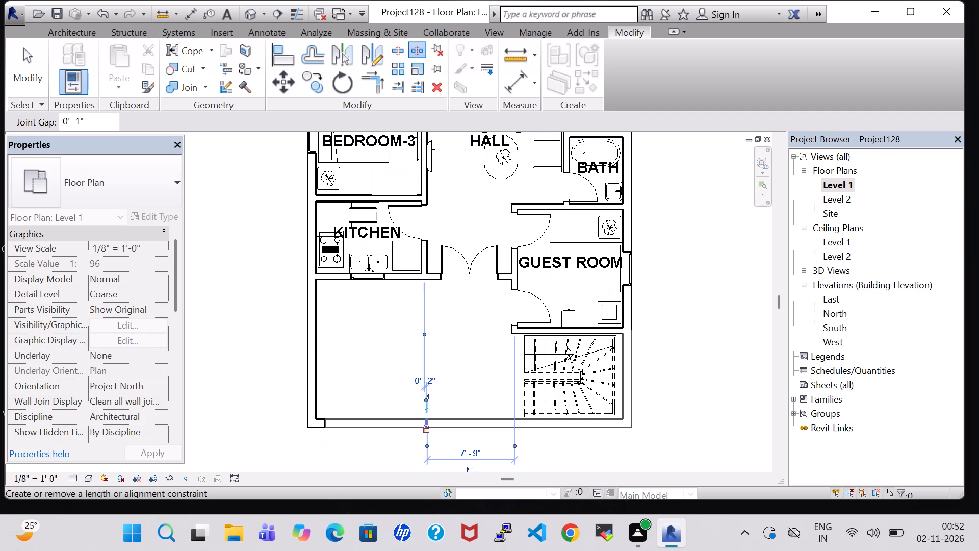
{"action": "key", "text": "Escape"}
{"action": "key", "text": "Escape"}
{"action": "key", "text": "Escape"}
{"action": "left_click", "coordinate": [406, 421]}
{"action": "key", "text": "Delete"}
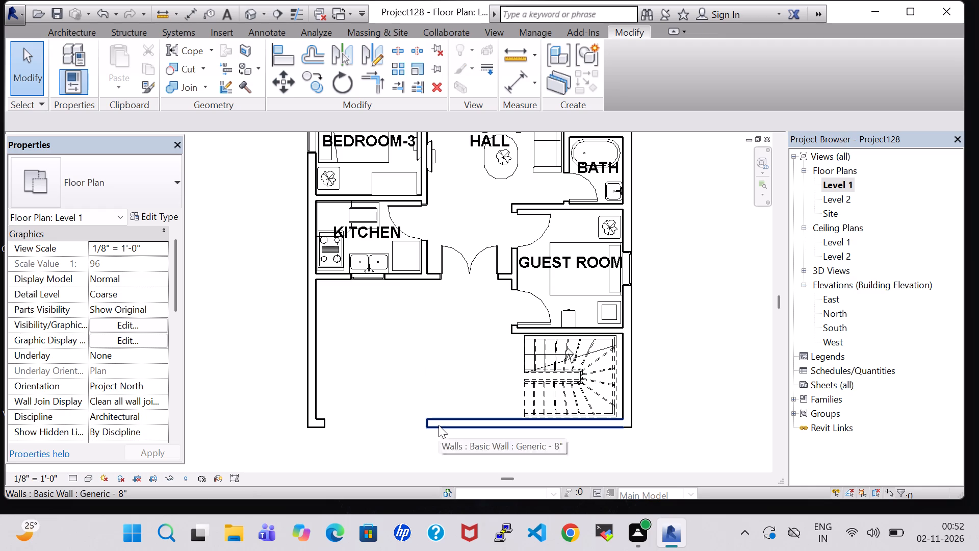
Nudge the remaining south wall segment four increments toward the stair to widen the opening.
{"action": "left_click", "coordinate": [425, 423]}
{"action": "key", "text": "Right"}
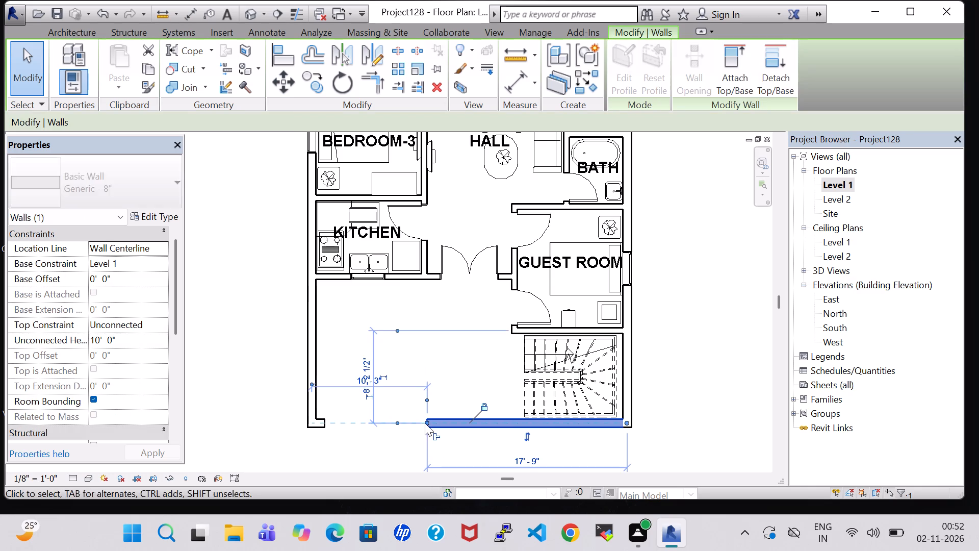
{"action": "key", "text": "Right"}
{"action": "key", "text": "Right"}
{"action": "key", "text": "Right"}
{"action": "left_click", "coordinate": [739, 352]}
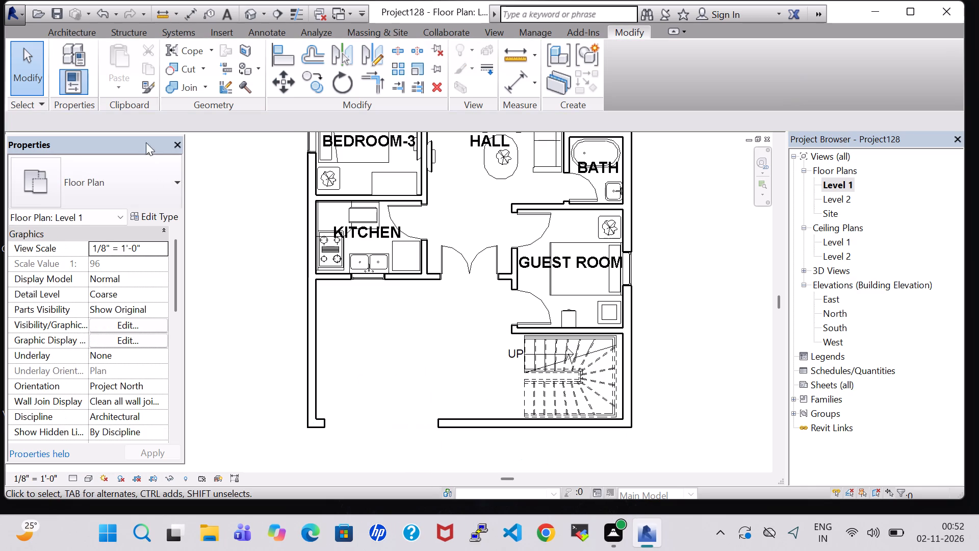
Load the RPC Beetle family from the Entourage library and place the car below the kitchen, with its rear at the south wall opening.
{"action": "left_click", "coordinate": [72, 27]}
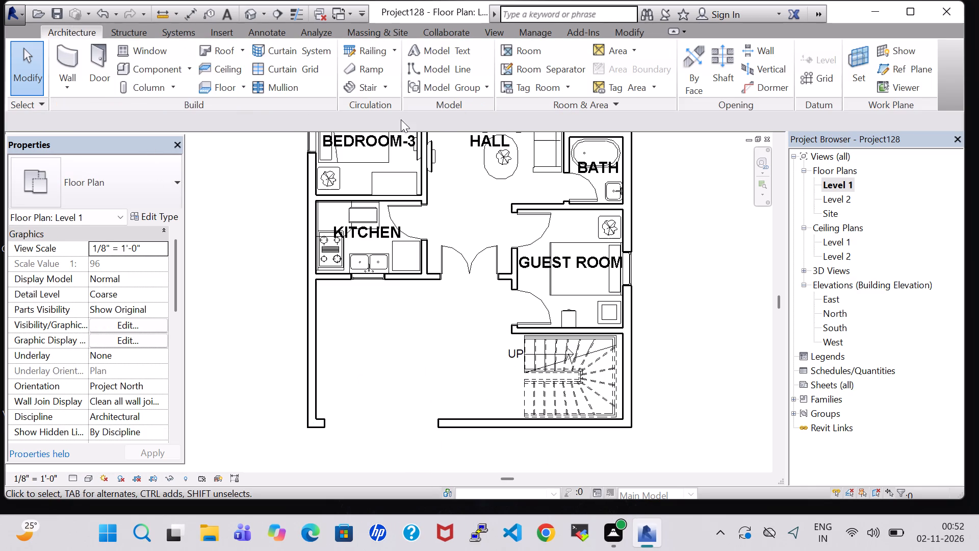
{"action": "double_click", "coordinate": [169, 68]}
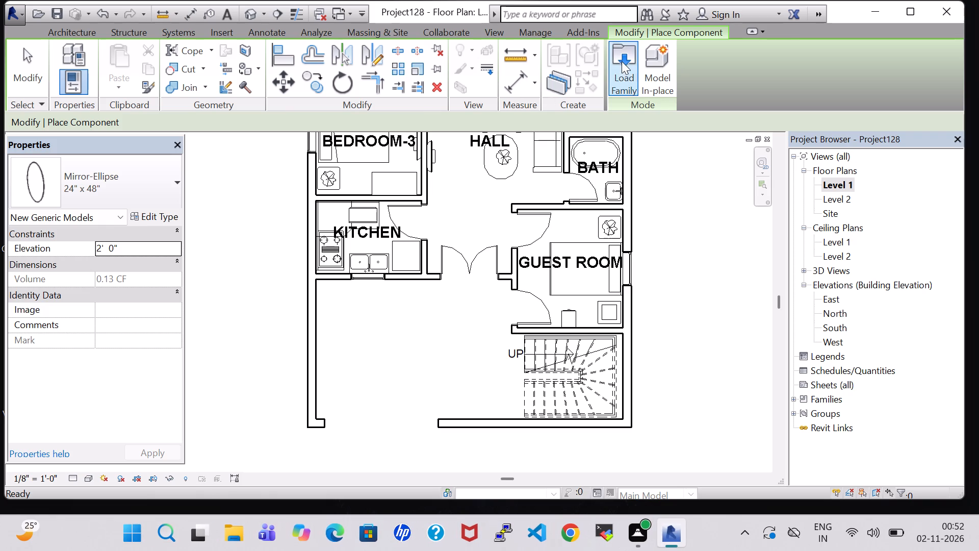
{"action": "left_click", "coordinate": [622, 61]}
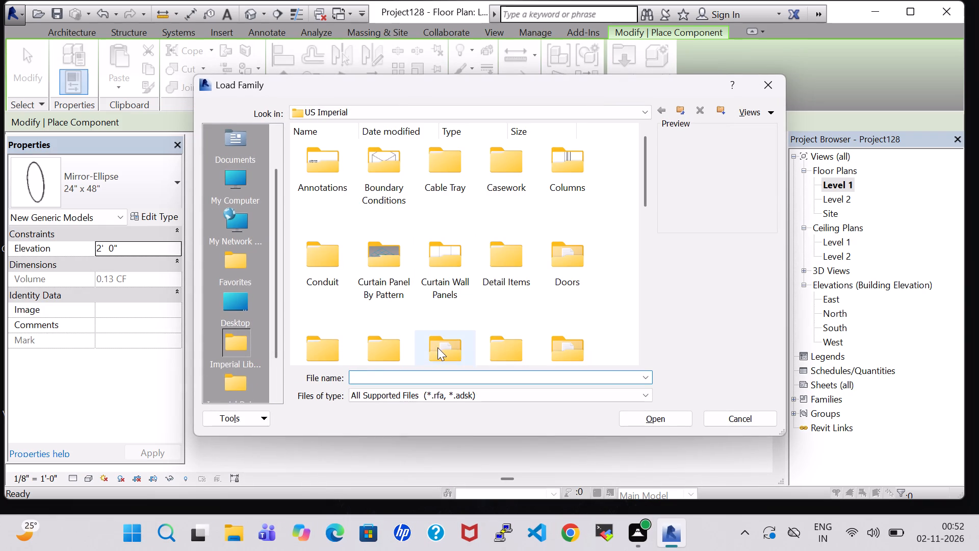
{"action": "double_click", "coordinate": [437, 347]}
{"action": "left_click", "coordinate": [331, 171]}
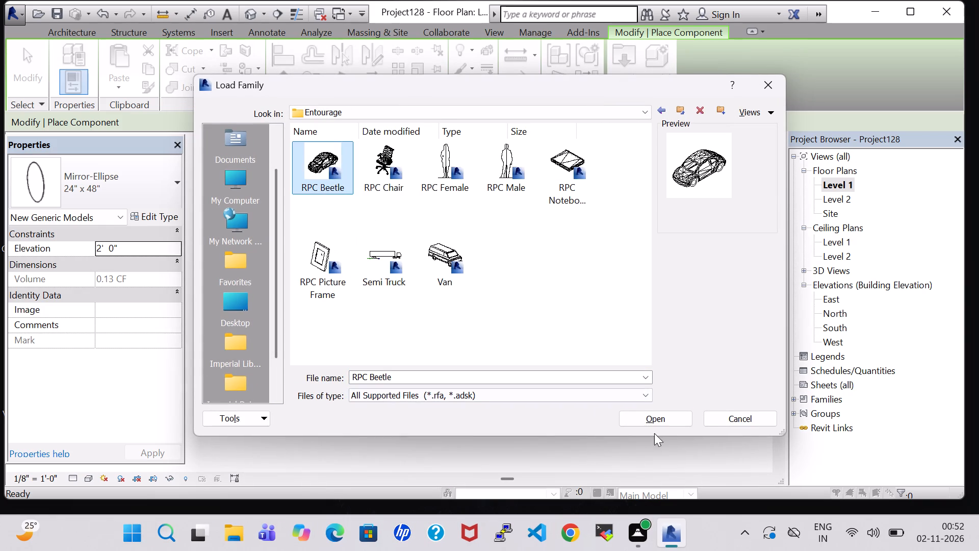
{"action": "left_click", "coordinate": [651, 418]}
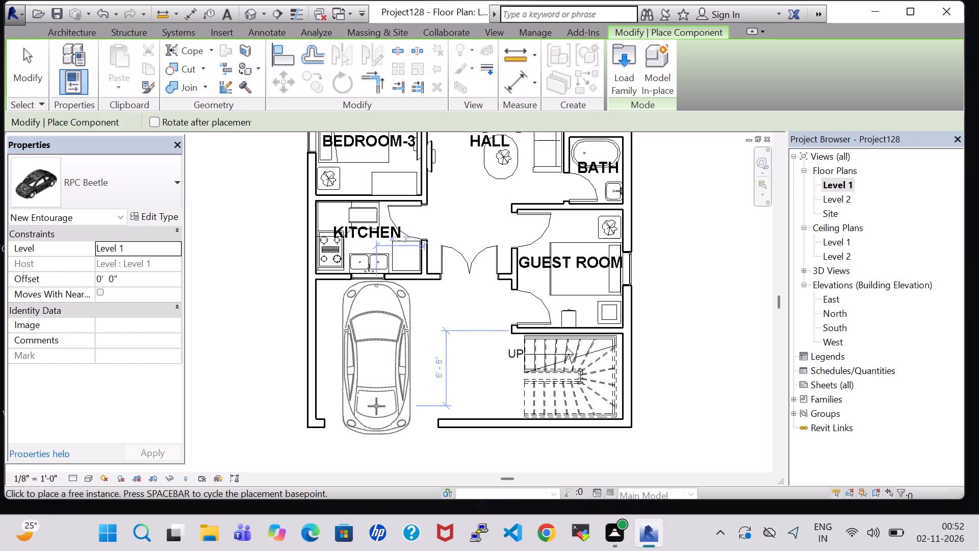
{"action": "scroll", "coordinate": [376, 406], "scroll_direction": "up", "scroll_amount": 4}
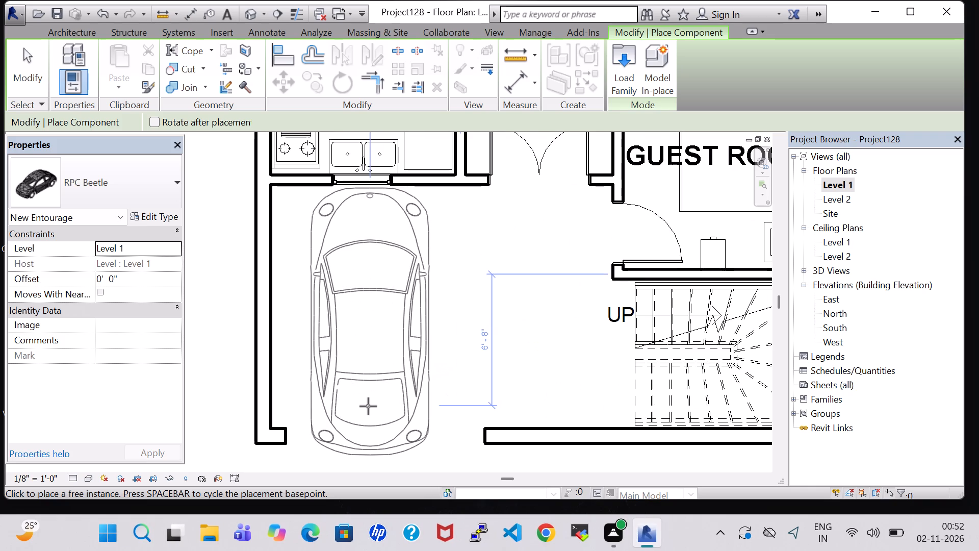
{"action": "left_click", "coordinate": [368, 406]}
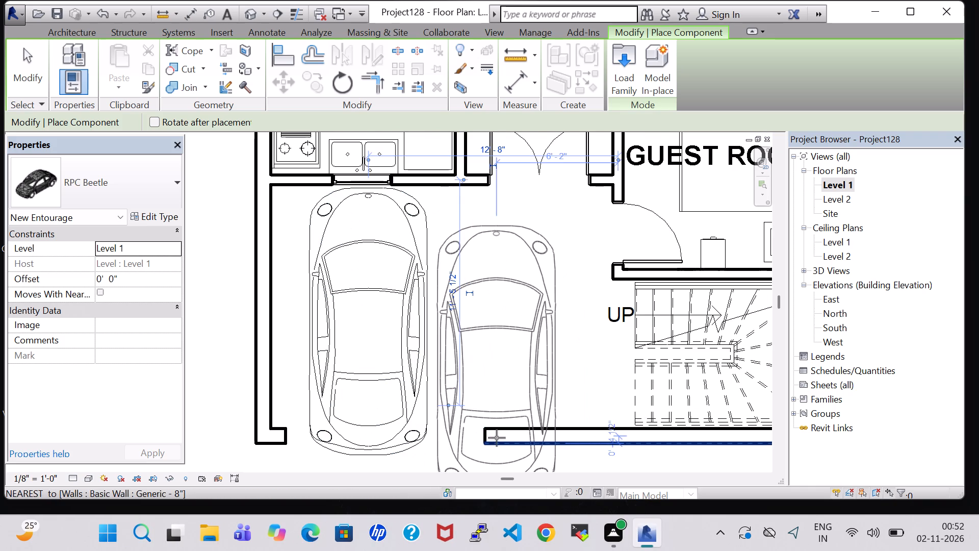
{"action": "key", "text": "Escape"}
{"action": "key", "text": "Escape"}
{"action": "scroll", "coordinate": [433, 341], "scroll_direction": "down", "scroll_amount": 2}
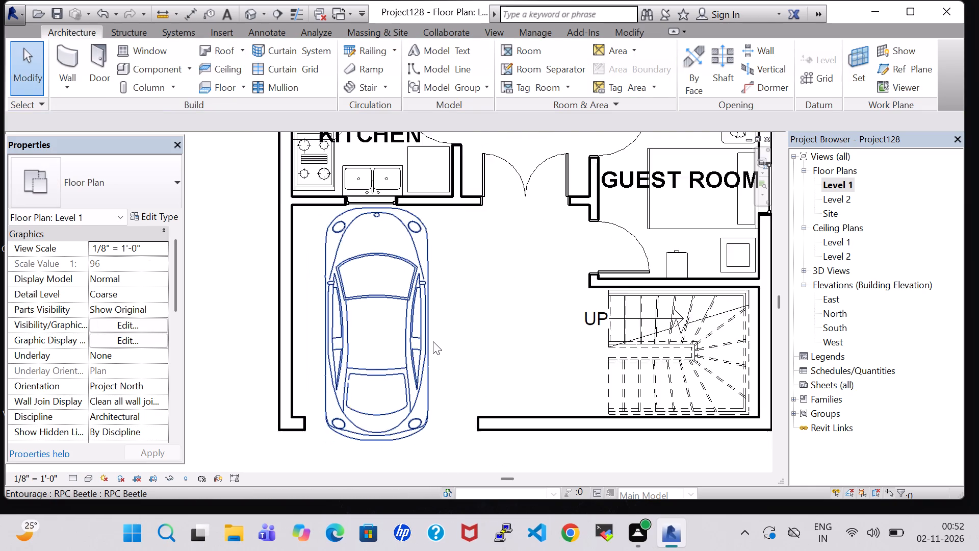
{"action": "scroll", "coordinate": [433, 341], "scroll_direction": "down", "scroll_amount": 2}
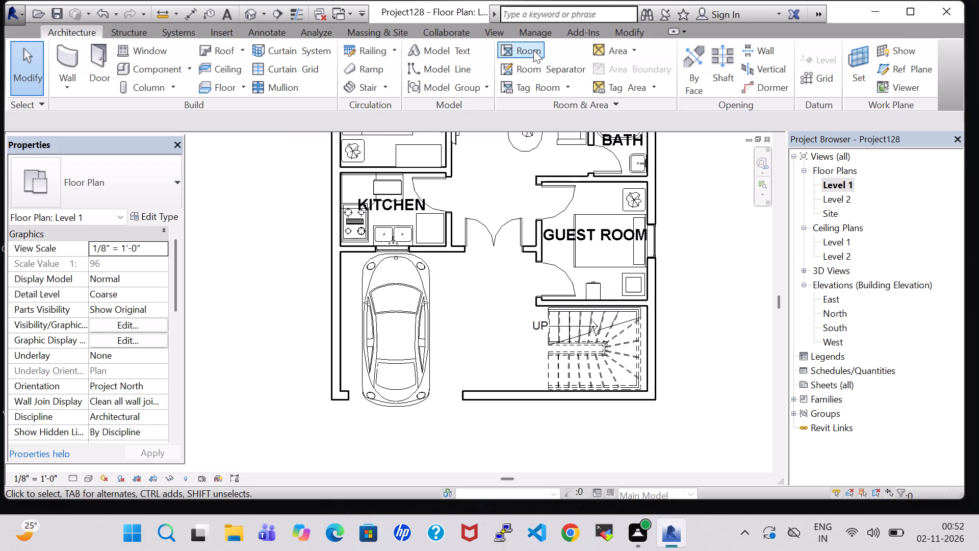
Place a tagged room over the car in the front area south of the kitchen.
{"action": "double_click", "coordinate": [533, 50]}
{"action": "left_click", "coordinate": [397, 326]}
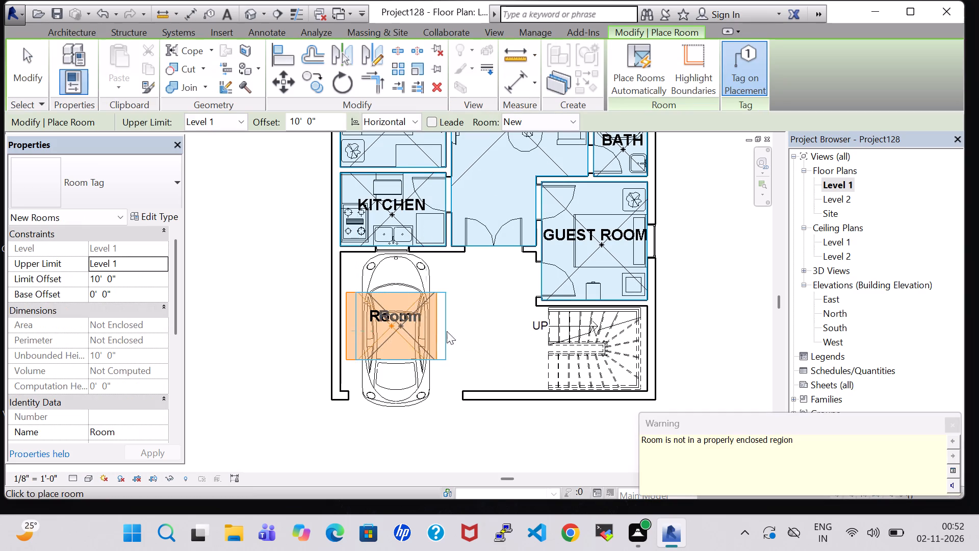
{"action": "left_click", "coordinate": [957, 424]}
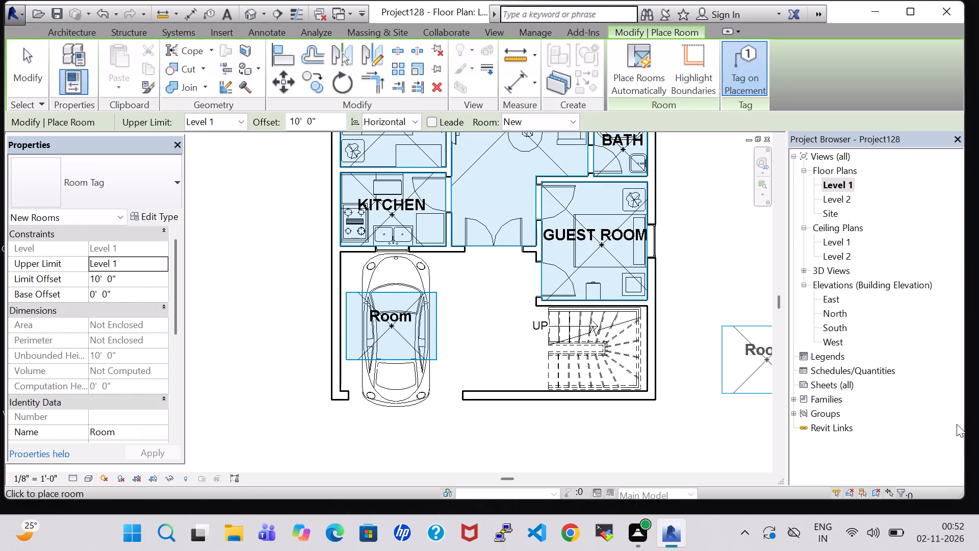
{"action": "key", "text": "Escape"}
{"action": "key", "text": "Escape"}
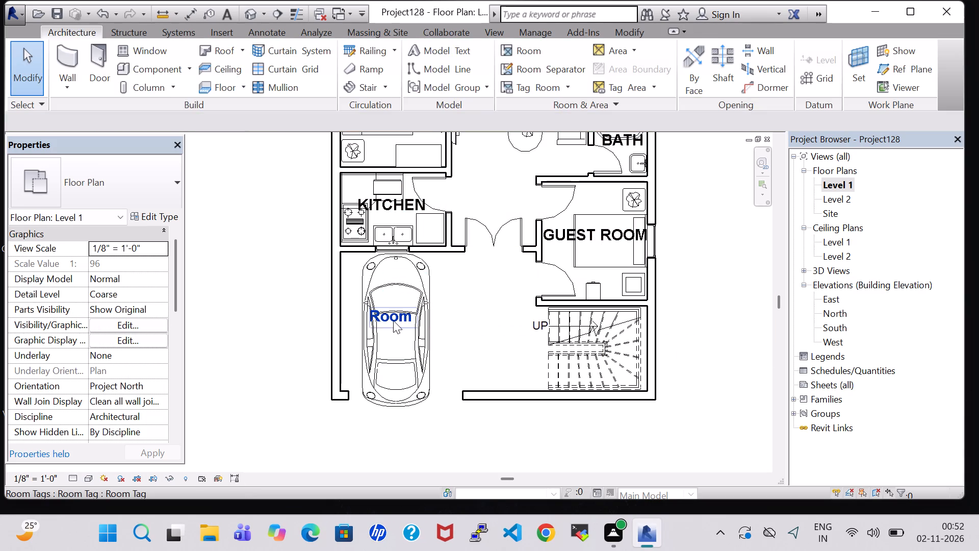
Rename the new room tag over the car as PARKING/AANGAN.
{"action": "double_click", "coordinate": [393, 320]}
{"action": "key", "text": "BackSpace"}
{"action": "type", "text": "PARL"}
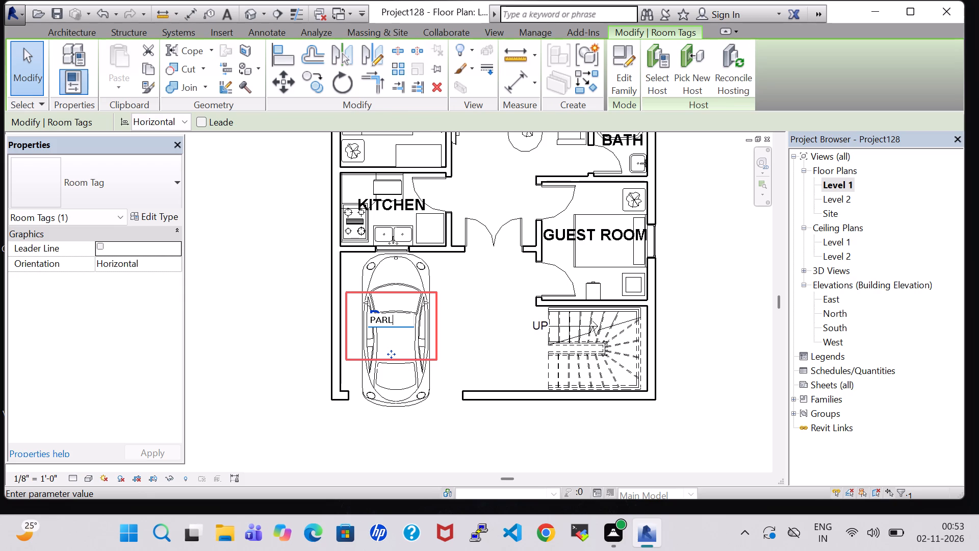
{"action": "key", "text": "BackSpace"}
{"action": "type", "text": "KING"}
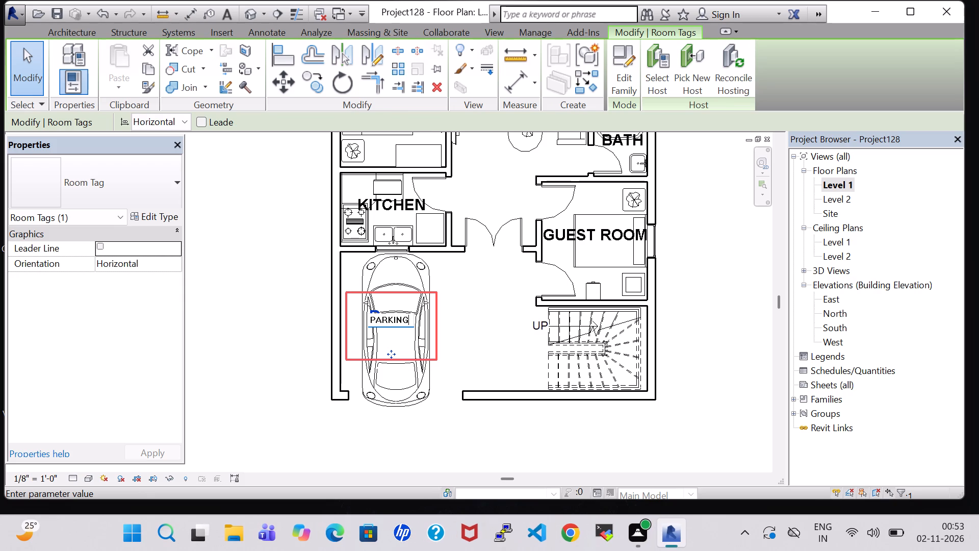
{"action": "key", "text": "slash"}
{"action": "key", "text": "a"}
{"action": "type", "text": "AN"}
{"action": "type", "text": "GAN"}
{"action": "key", "text": "Return"}
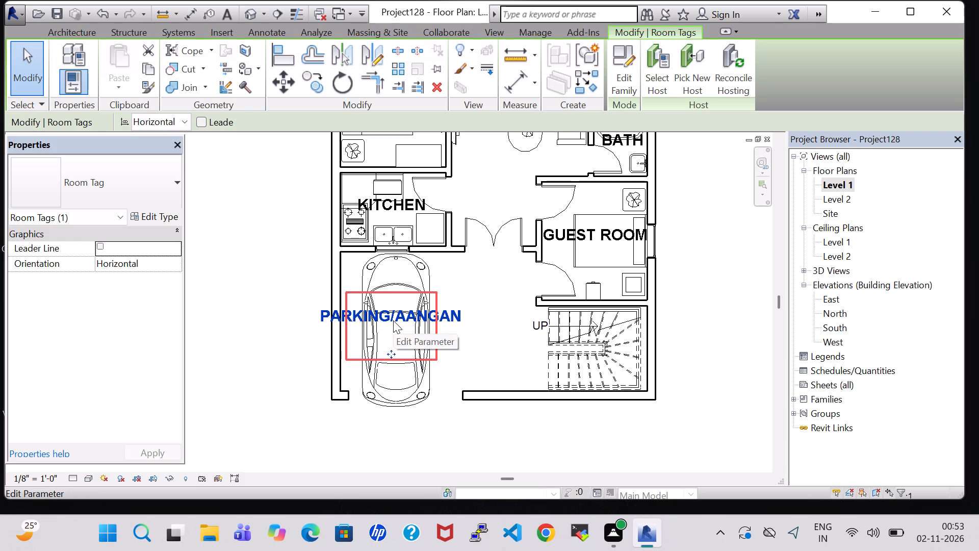
Nudge the PARKING/AANGAN tag eight increments east so it clears the west wall.
{"action": "key", "text": "Right"}
{"action": "key", "text": "Right"}
{"action": "key", "text": "Right"}
{"action": "key", "text": "Right"}
{"action": "key", "text": "Right"}
{"action": "key", "text": "Right"}
{"action": "key", "text": "Right"}
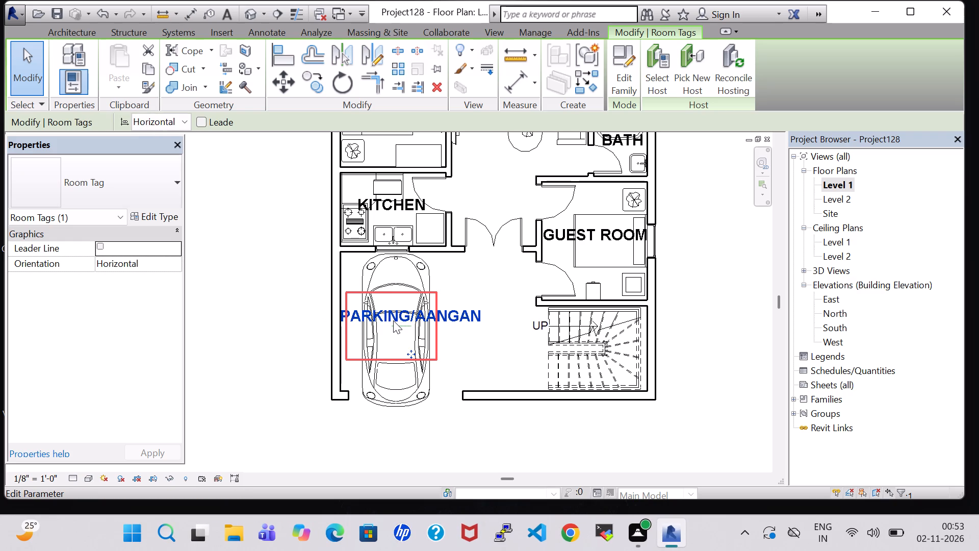
{"action": "key", "text": "Right"}
{"action": "left_click", "coordinate": [749, 329]}
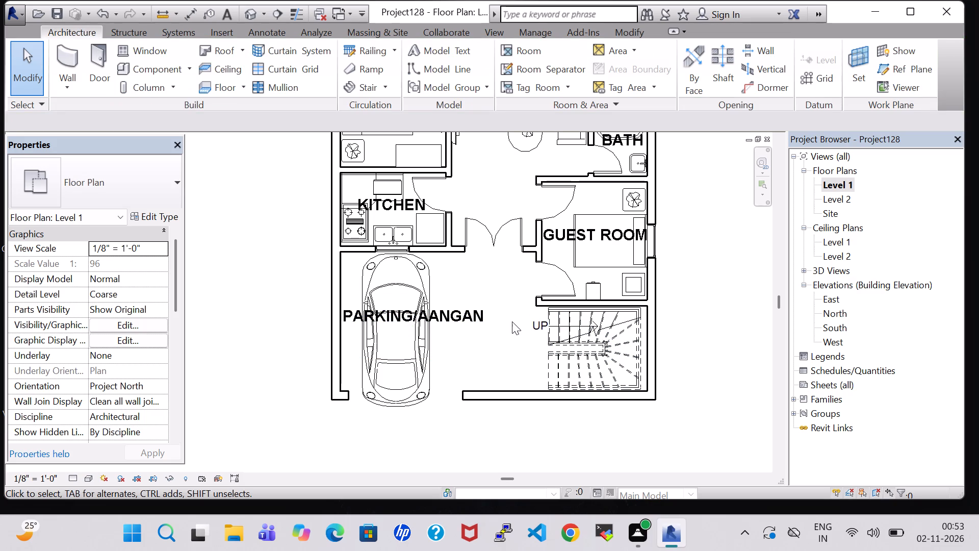
Nudge the south wall segment below the stair eleven increments east, shortening it to 14' 0" and widening the parking opening.
{"action": "left_click", "coordinate": [467, 394]}
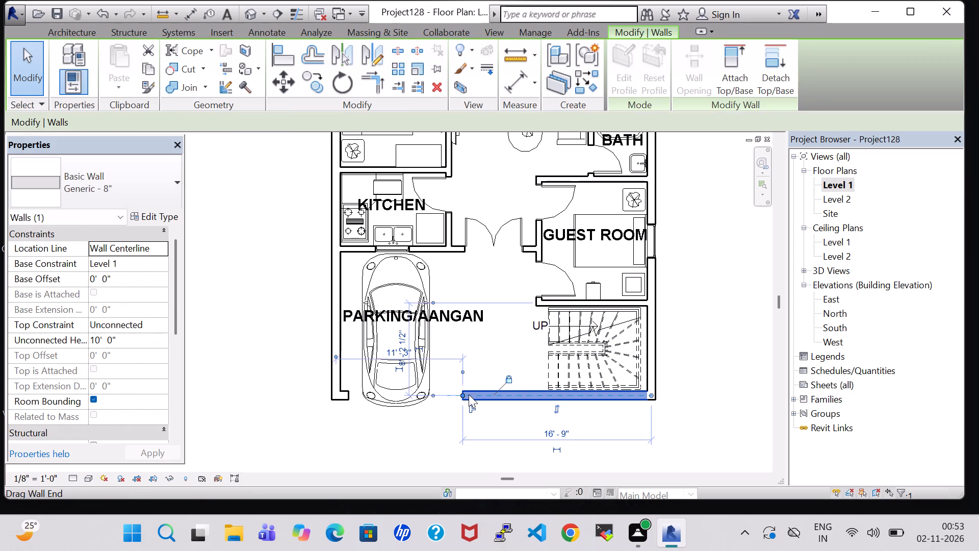
{"action": "key", "text": "Right"}
{"action": "key", "text": "Right"}
{"action": "key", "text": "Right"}
{"action": "key", "text": "Right"}
{"action": "key", "text": "Right"}
{"action": "key", "text": "Right"}
{"action": "key", "text": "Right"}
{"action": "key", "text": "Right"}
{"action": "key", "text": "Right"}
{"action": "key", "text": "Right"}
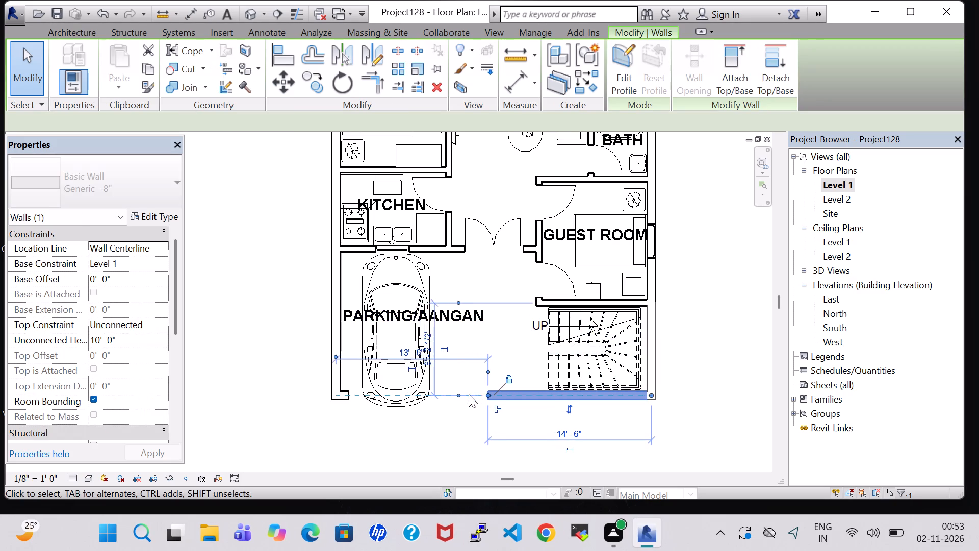
{"action": "key", "text": "Right"}
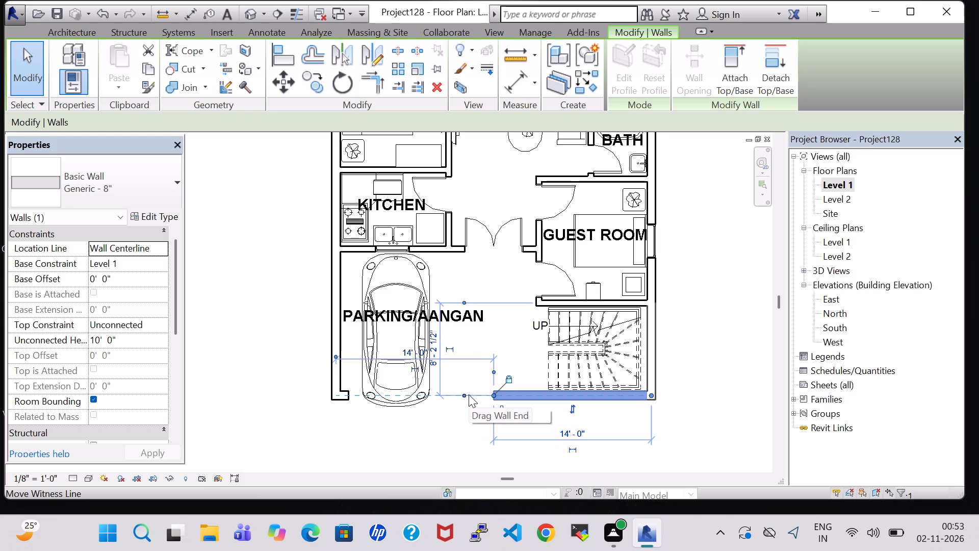
{"action": "left_click", "coordinate": [749, 339]}
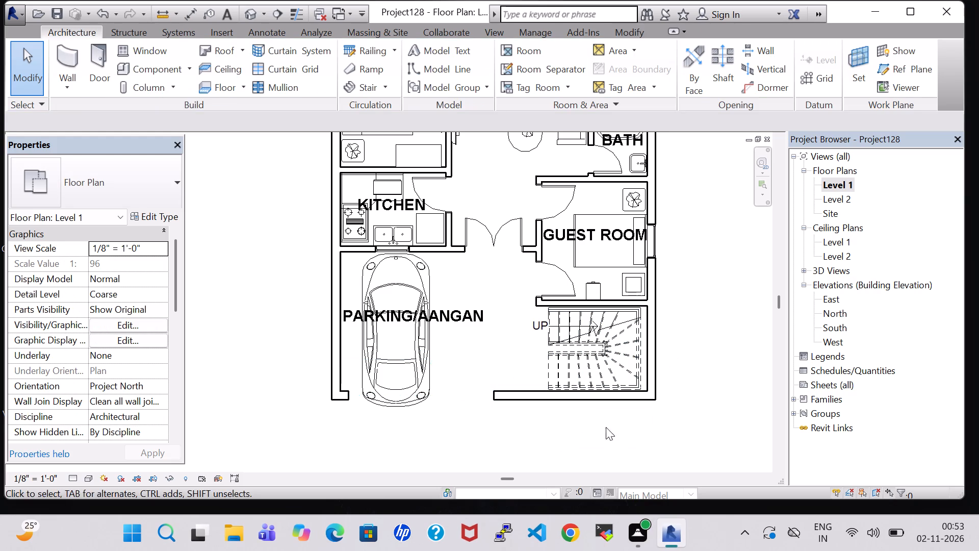
Check the front area in 3D, and in the Level 1 plan set the west parking wall's unconnected height to 5' 0".
{"action": "left_click", "coordinate": [550, 402]}
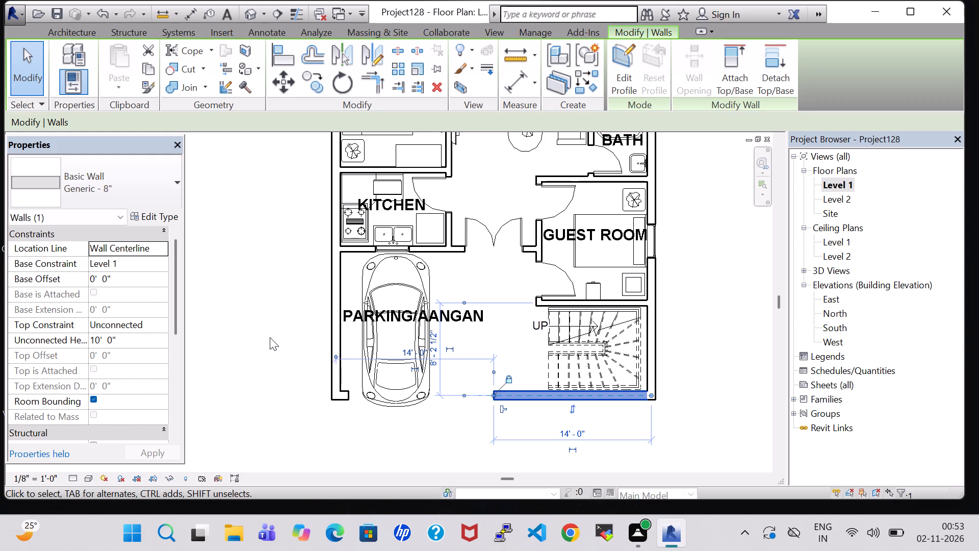
{"action": "left_click", "coordinate": [247, 10]}
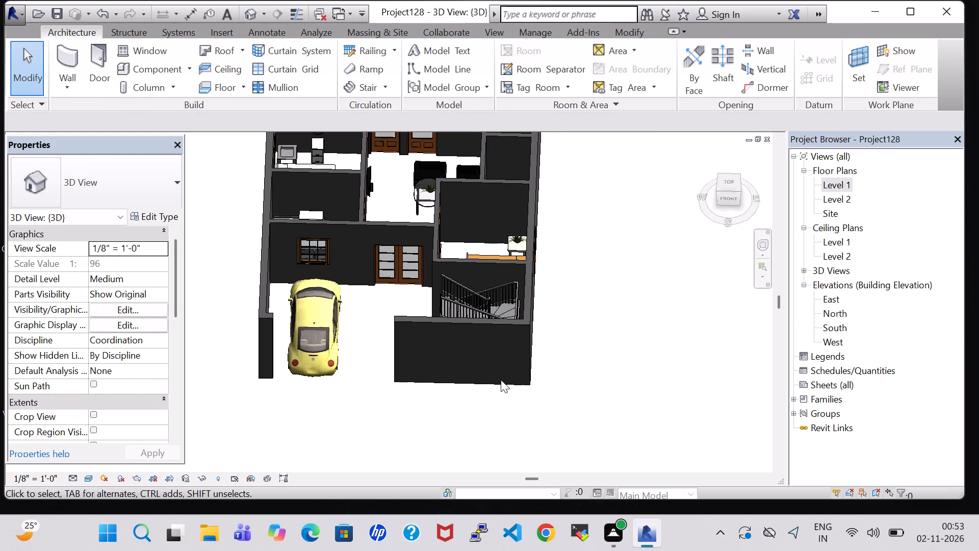
{"action": "middle_click_drag", "start_coordinate": [431, 382], "coordinate": [419, 359], "text": "shift"}
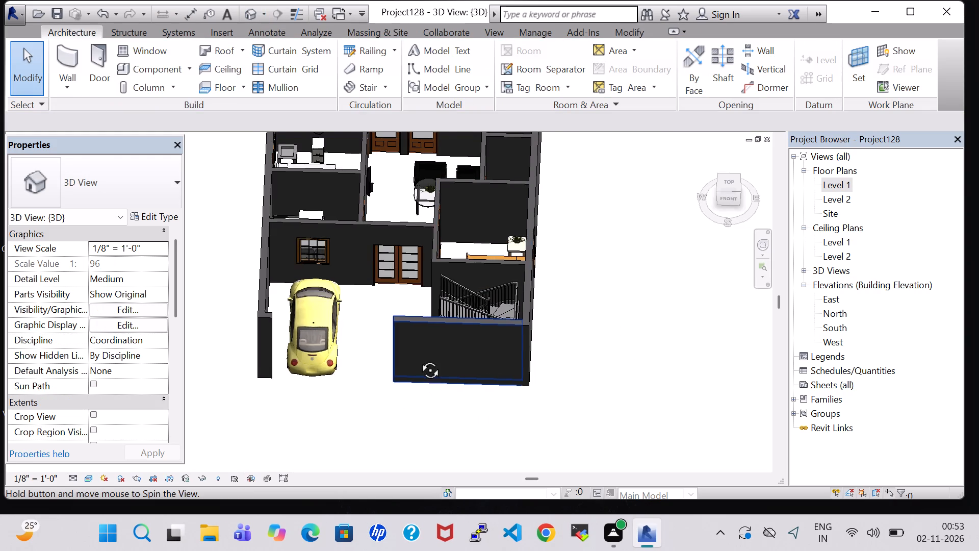
{"action": "middle_click_drag", "start_coordinate": [419, 359], "coordinate": [439, 360], "text": "shift"}
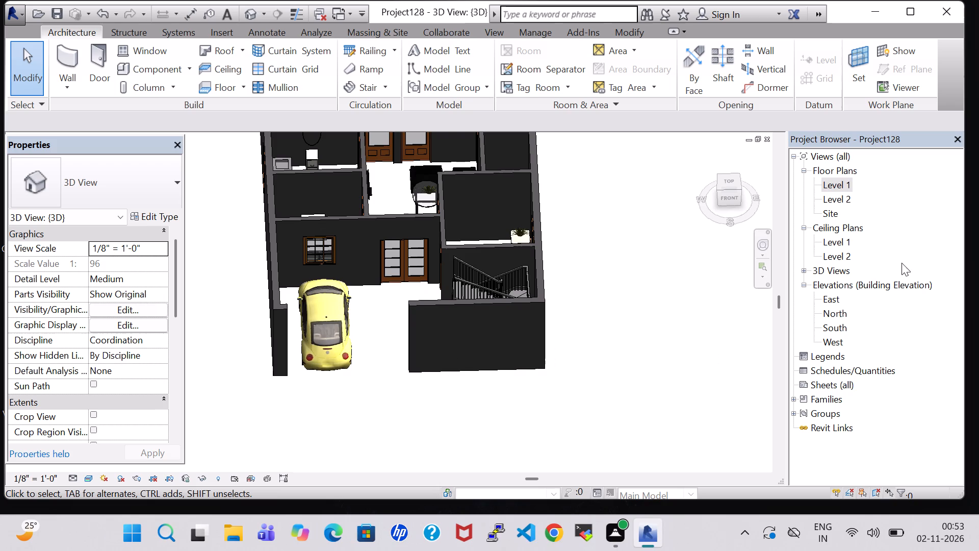
{"action": "double_click", "coordinate": [830, 189]}
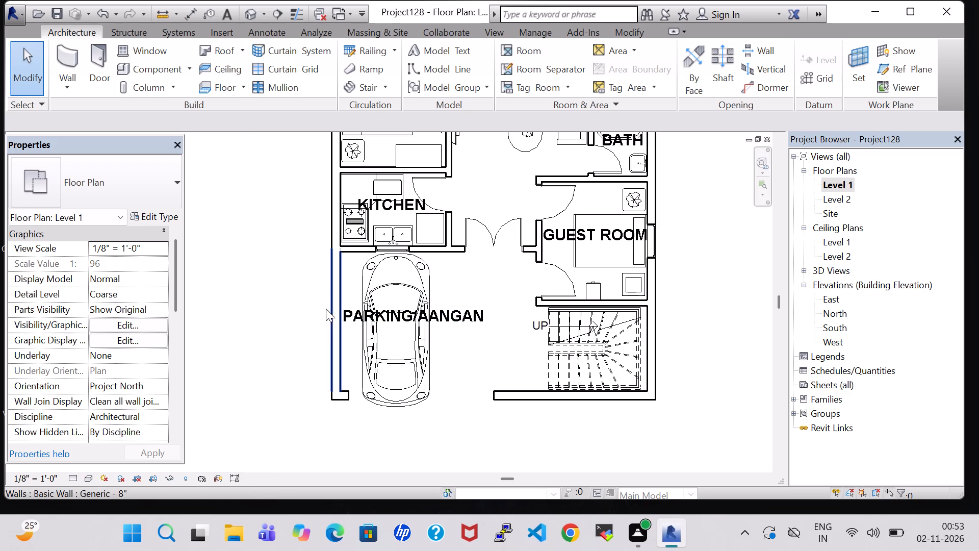
{"action": "left_click", "coordinate": [329, 312]}
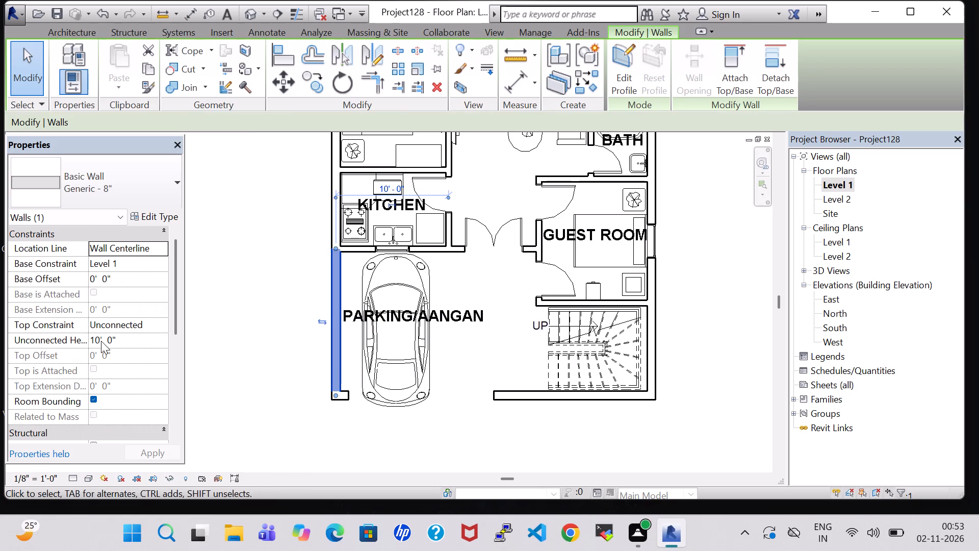
{"action": "left_click", "coordinate": [101, 341]}
{"action": "key", "text": "BackSpace"}
{"action": "key", "text": "BackSpace"}
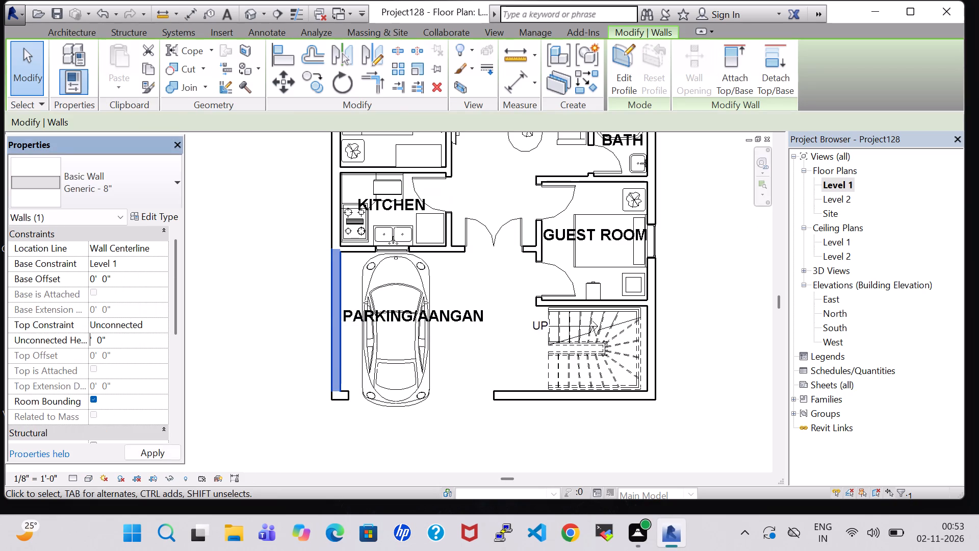
{"action": "type", "text": "5'"}
{"action": "key", "text": "BackSpace"}
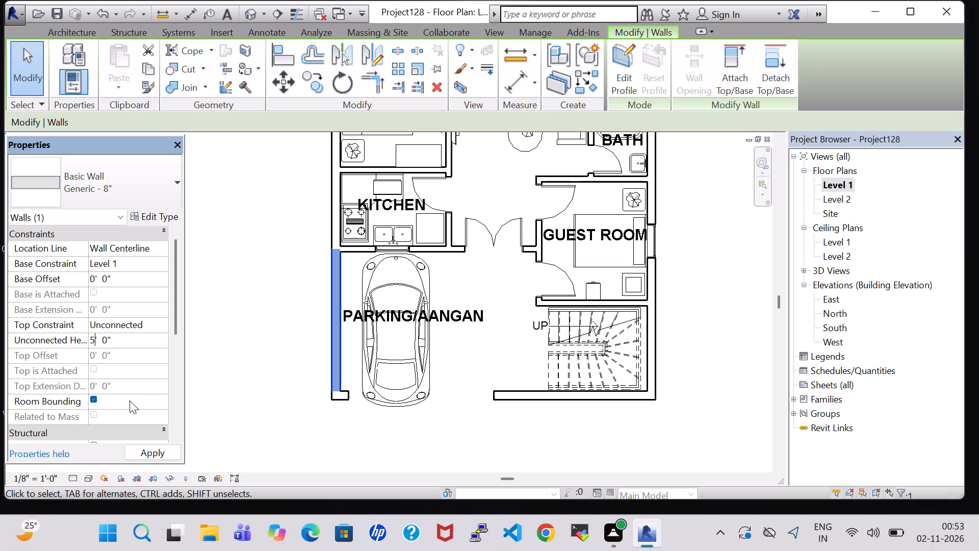
{"action": "left_click", "coordinate": [153, 451]}
{"action": "left_click", "coordinate": [351, 451]}
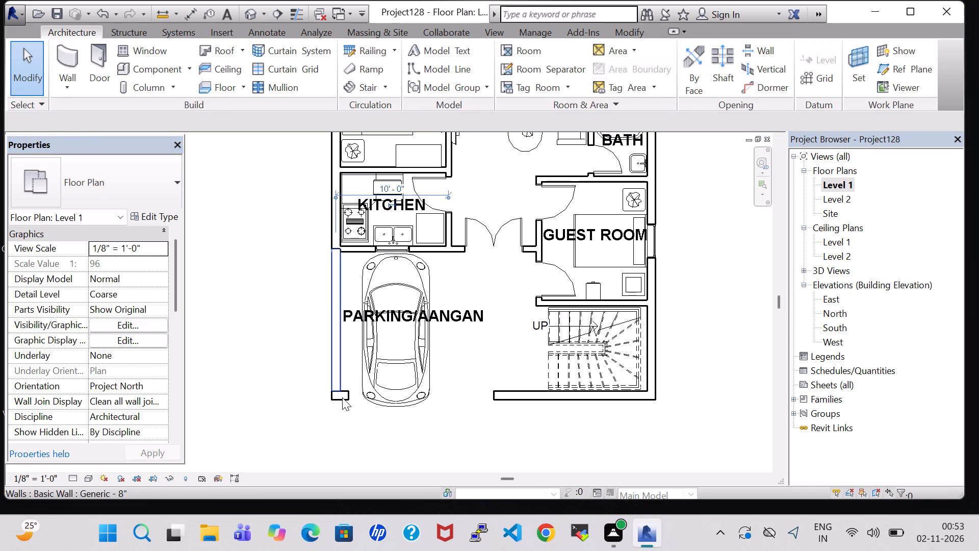
Set the unconnected height of the short south wall stub at the parking area's west corner to 5' 0".
{"action": "left_click", "coordinate": [342, 397]}
{"action": "left_click", "coordinate": [349, 416]}
{"action": "left_click", "coordinate": [346, 397]}
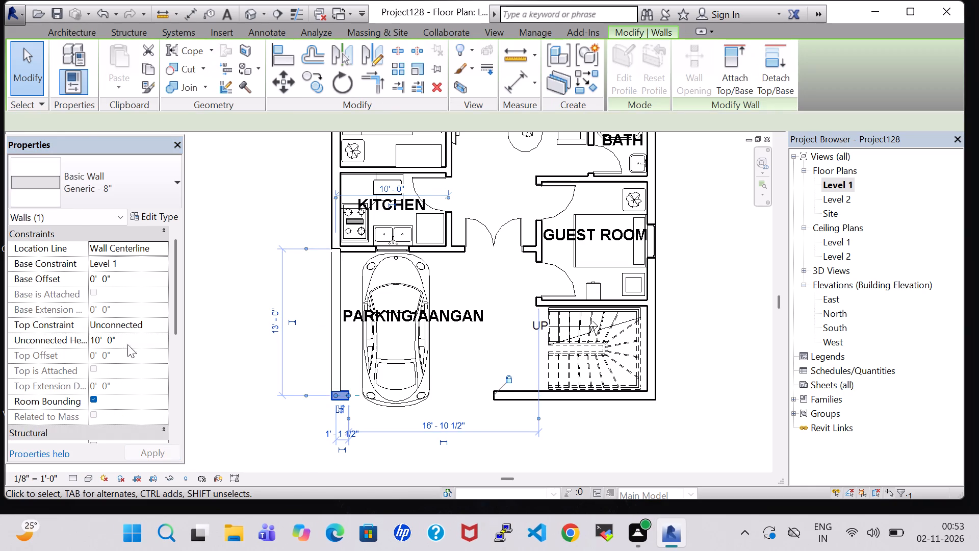
{"action": "left_click", "coordinate": [100, 338]}
{"action": "key", "text": "BackSpace"}
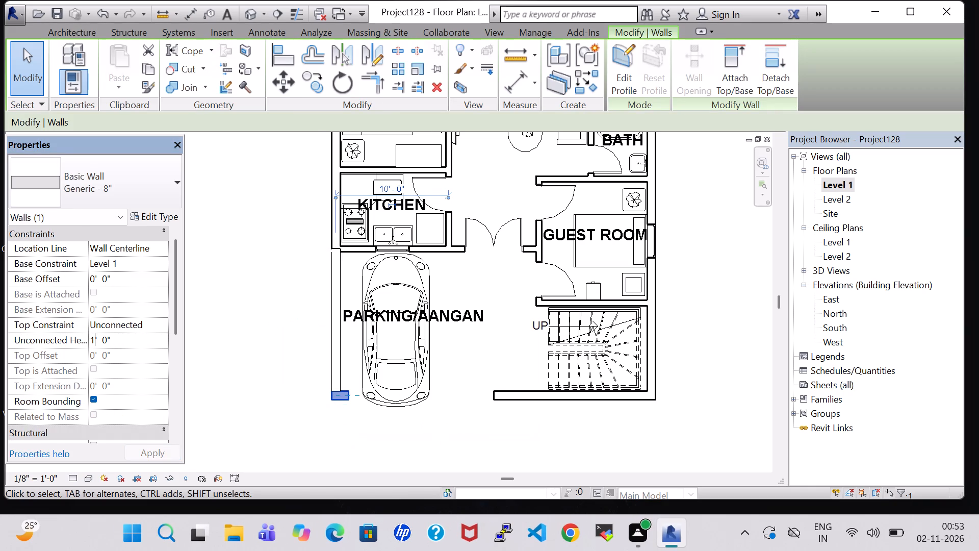
{"action": "key", "text": "BackSpace"}
{"action": "key", "text": "5"}
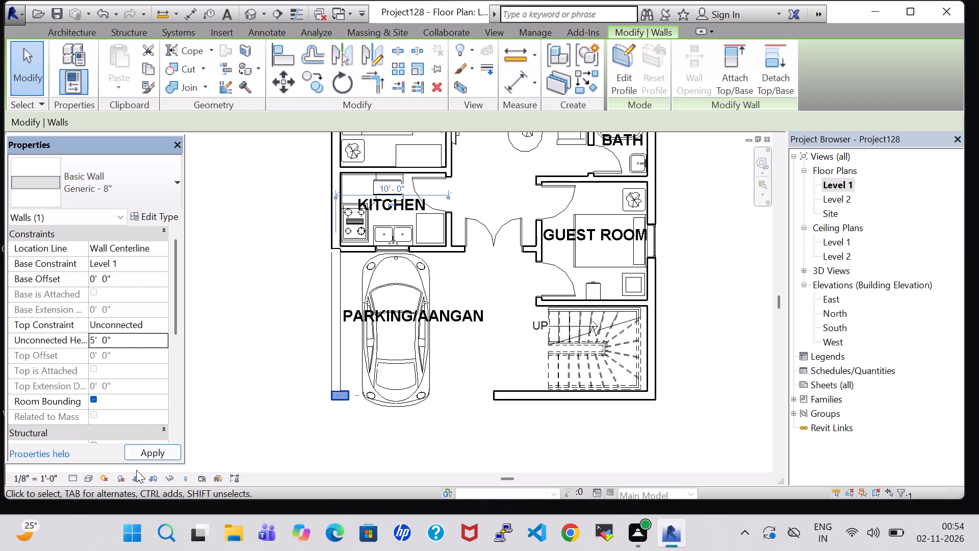
{"action": "left_click", "coordinate": [266, 440]}
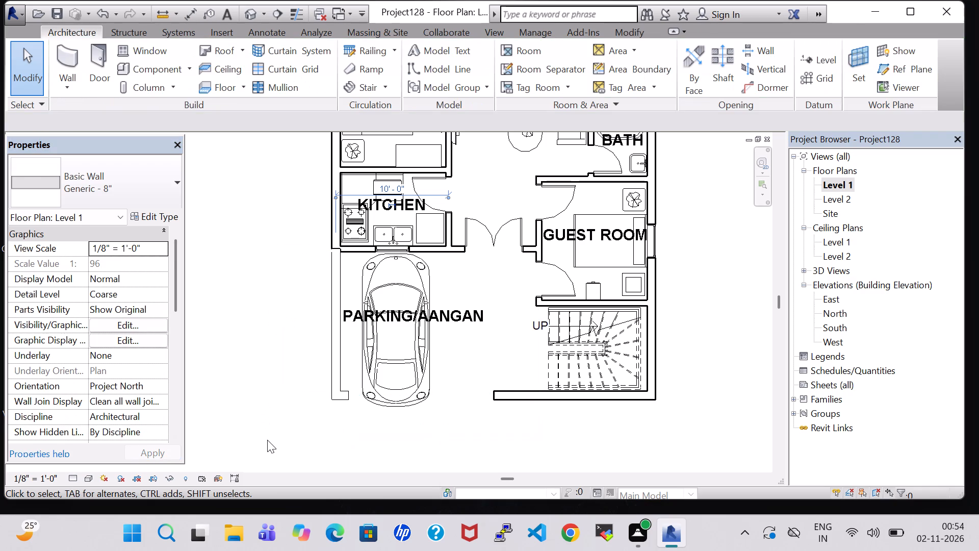
Set the unconnected height of the south wall segment below the stair to 5' 0".
{"action": "left_click", "coordinate": [602, 400]}
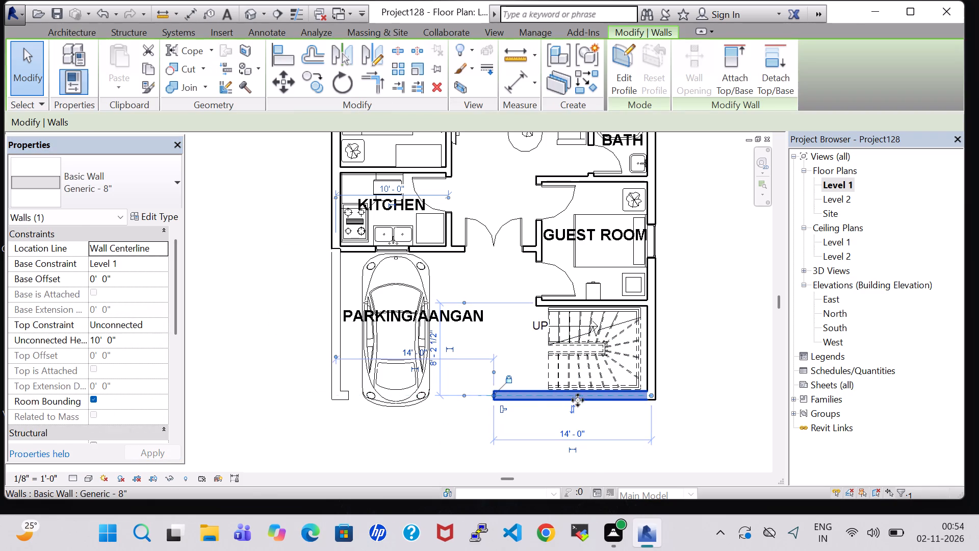
{"action": "double_click", "coordinate": [99, 345]}
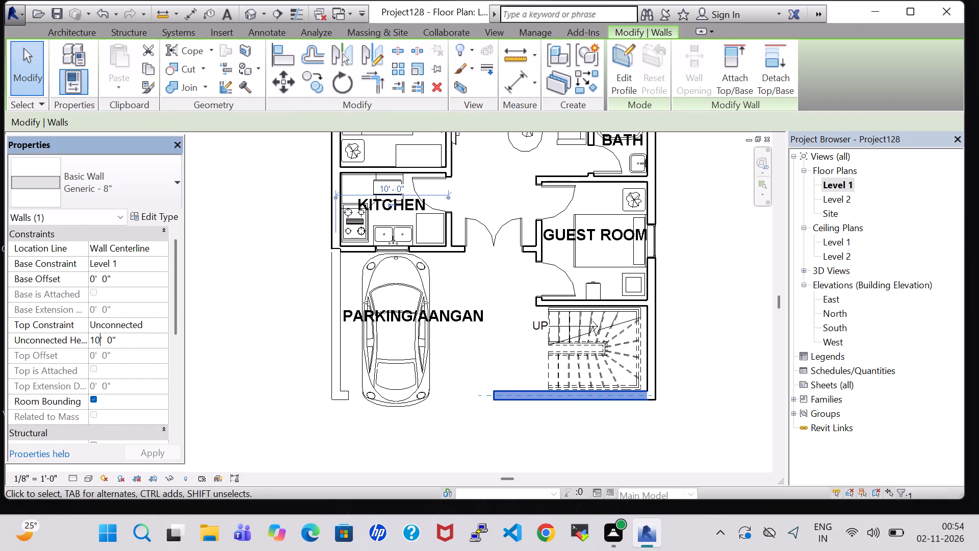
{"action": "key", "text": "BackSpace"}
{"action": "key", "text": "BackSpace"}
{"action": "key", "text": "5"}
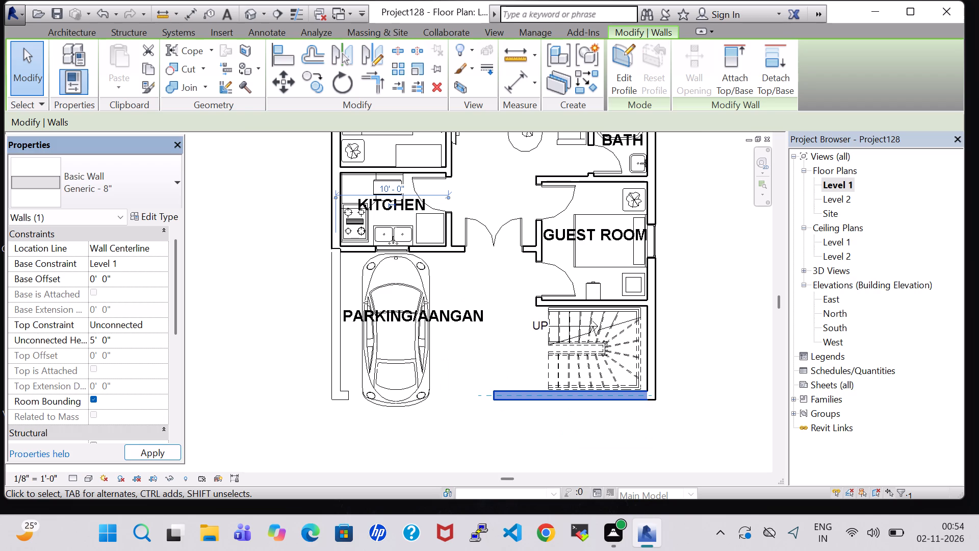
{"action": "left_click", "coordinate": [161, 455]}
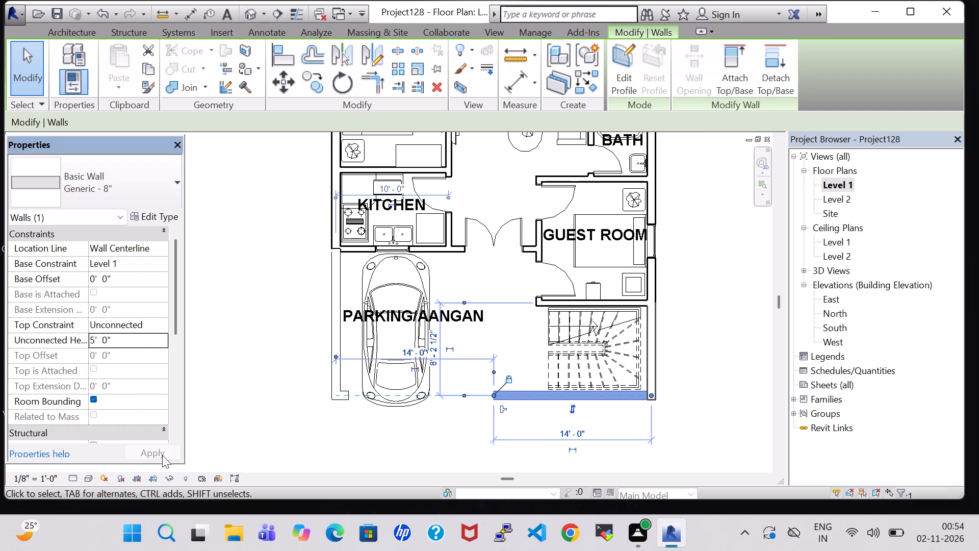
{"action": "left_click", "coordinate": [740, 394]}
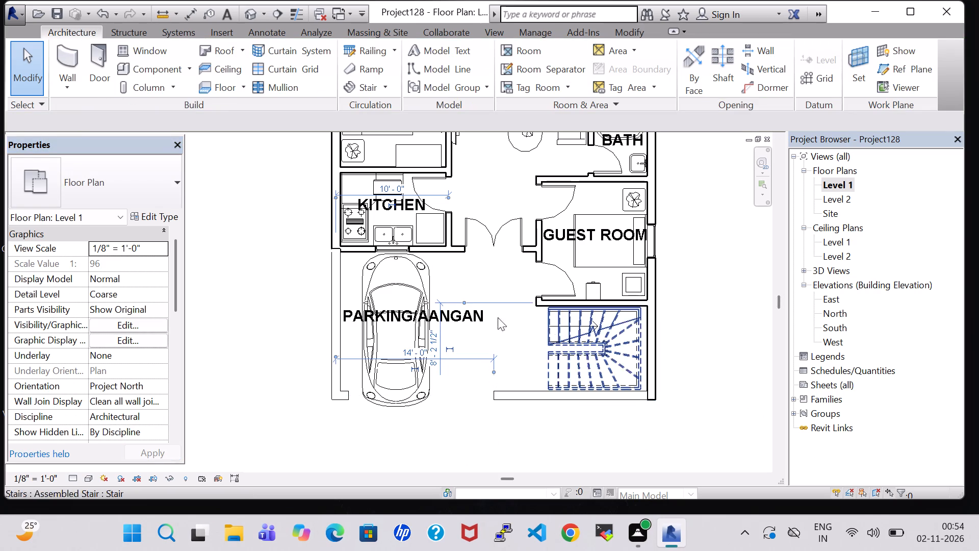
Set the unconnected height of the east boundary wall beside the stair to 5' 0".
{"action": "left_click", "coordinate": [648, 349]}
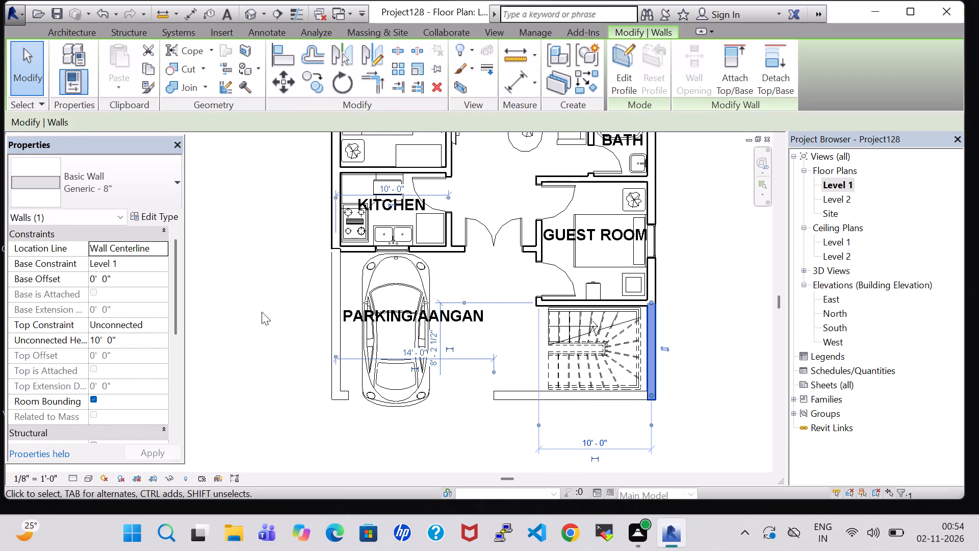
{"action": "double_click", "coordinate": [98, 342]}
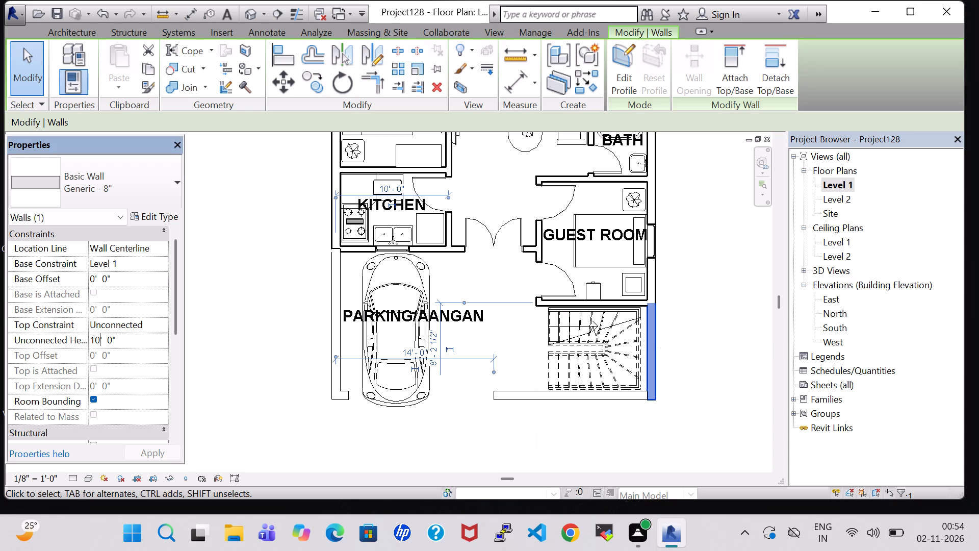
{"action": "key", "text": "BackSpace"}
{"action": "key", "text": "BackSpace"}
{"action": "key", "text": "5"}
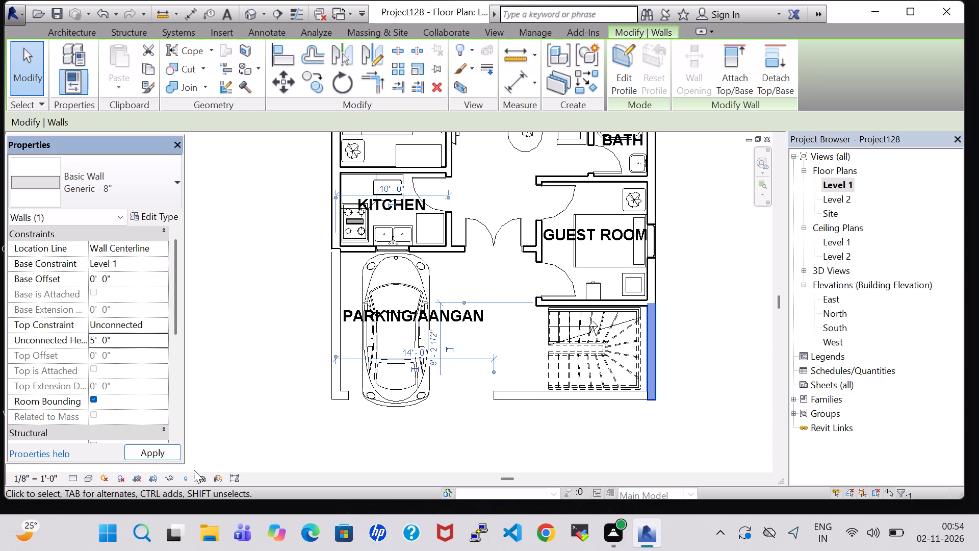
{"action": "left_click", "coordinate": [146, 448]}
{"action": "left_click", "coordinate": [681, 359]}
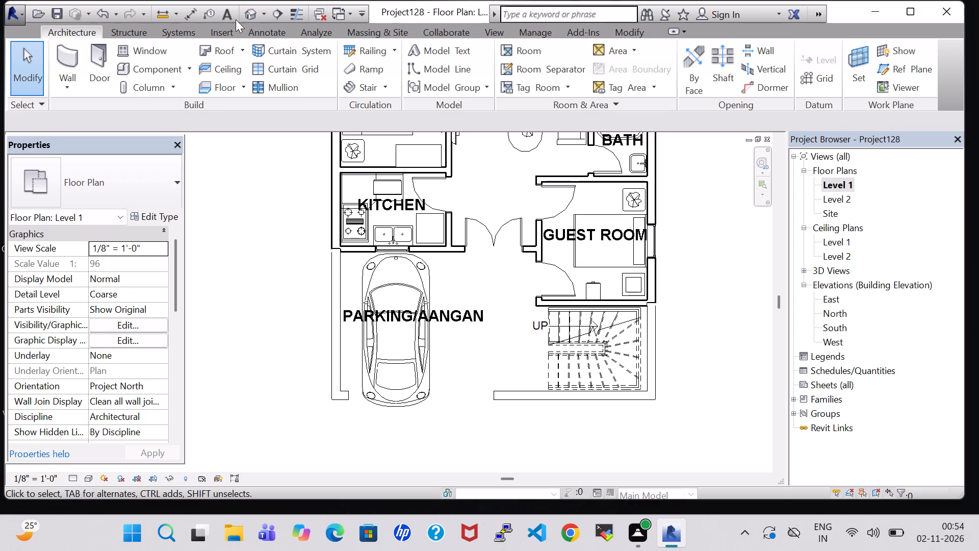
Examine the lowered boundary walls, parking area, stair and house interior from several angles in the 3D view.
{"action": "double_click", "coordinate": [247, 14]}
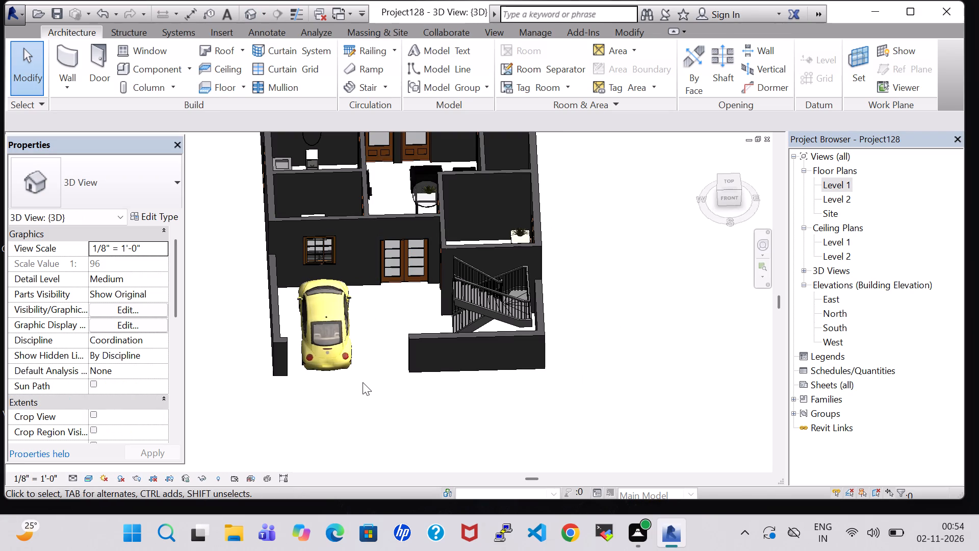
{"action": "middle_click_drag", "start_coordinate": [363, 384], "coordinate": [382, 281], "text": "shift"}
{"action": "middle_click_drag", "start_coordinate": [379, 278], "coordinate": [375, 268], "text": "shift"}
{"action": "middle_click", "coordinate": [364, 260], "text": "shift"}
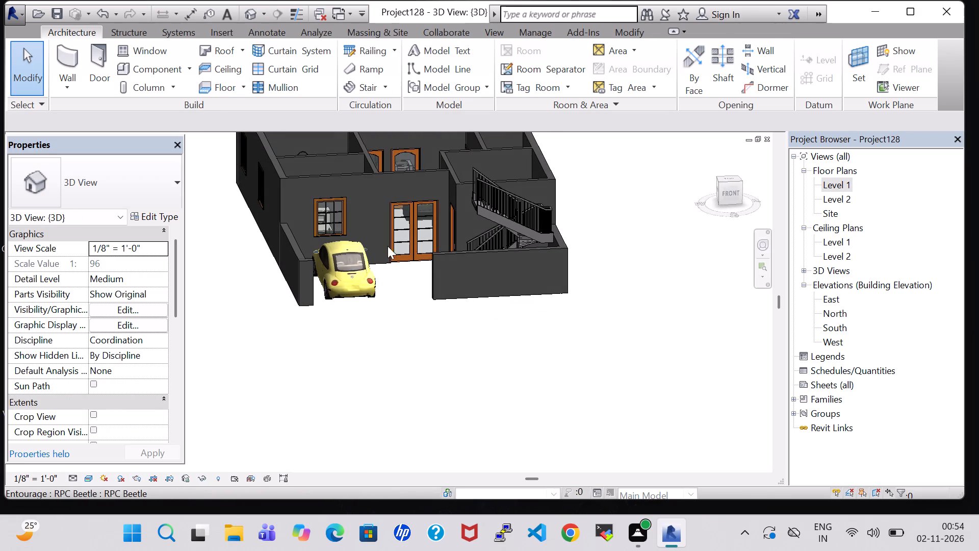
{"action": "middle_click_drag", "start_coordinate": [513, 263], "coordinate": [504, 263], "text": "shift"}
{"action": "scroll", "coordinate": [502, 263], "scroll_direction": "up", "scroll_amount": 6}
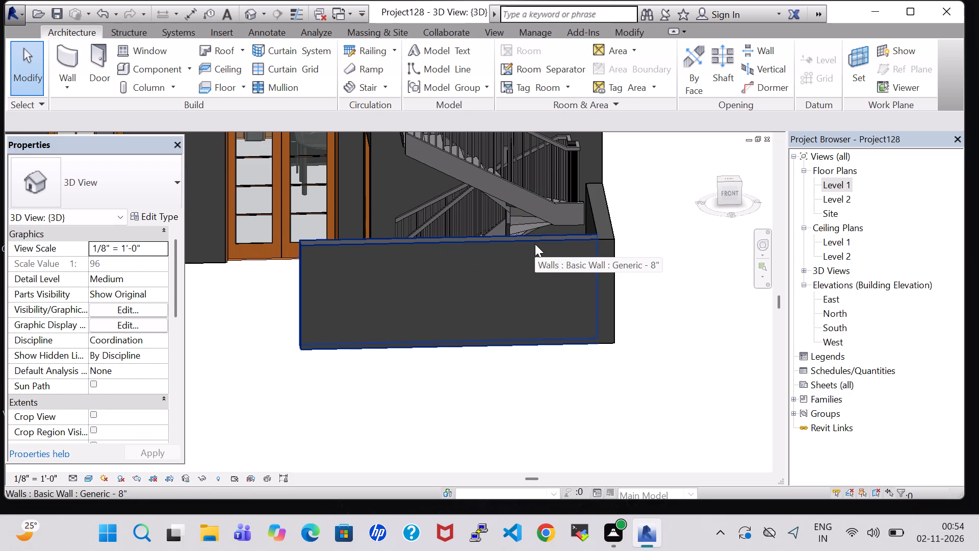
{"action": "middle_click_drag", "start_coordinate": [282, 279], "coordinate": [422, 322]}
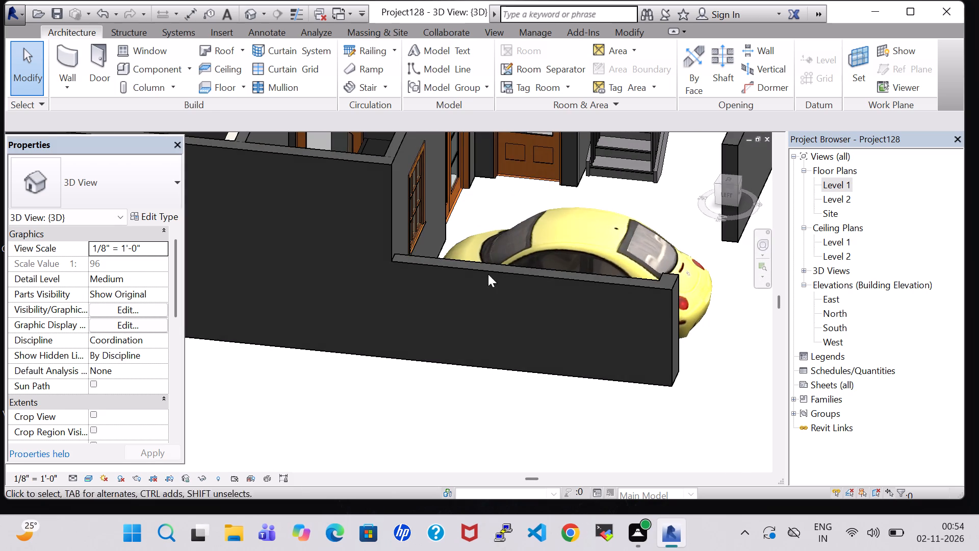
{"action": "middle_click_drag", "start_coordinate": [531, 162], "coordinate": [367, 337]}
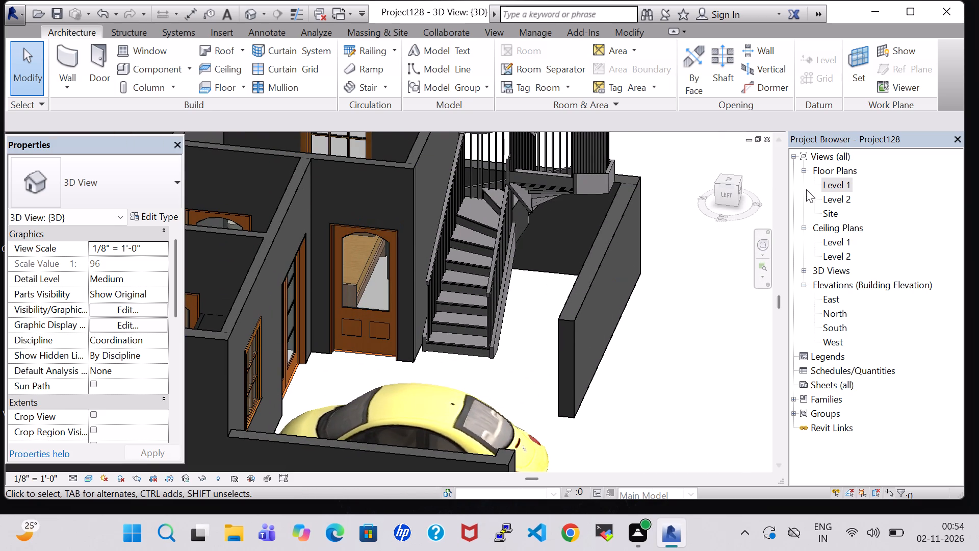
{"action": "left_click", "coordinate": [832, 185]}
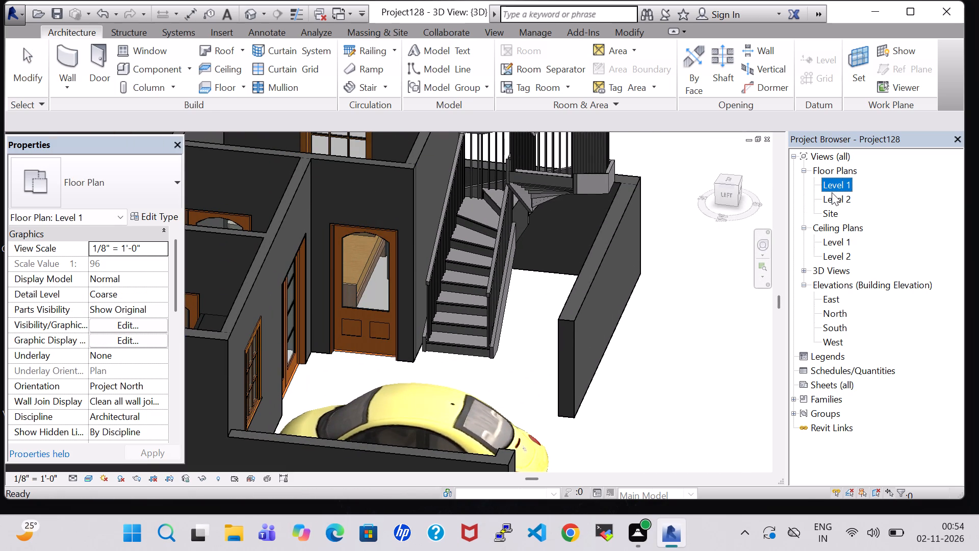
{"action": "middle_click_drag", "start_coordinate": [662, 333], "coordinate": [539, 369], "text": "shift"}
{"action": "scroll", "coordinate": [596, 328], "scroll_direction": "down", "scroll_amount": 2}
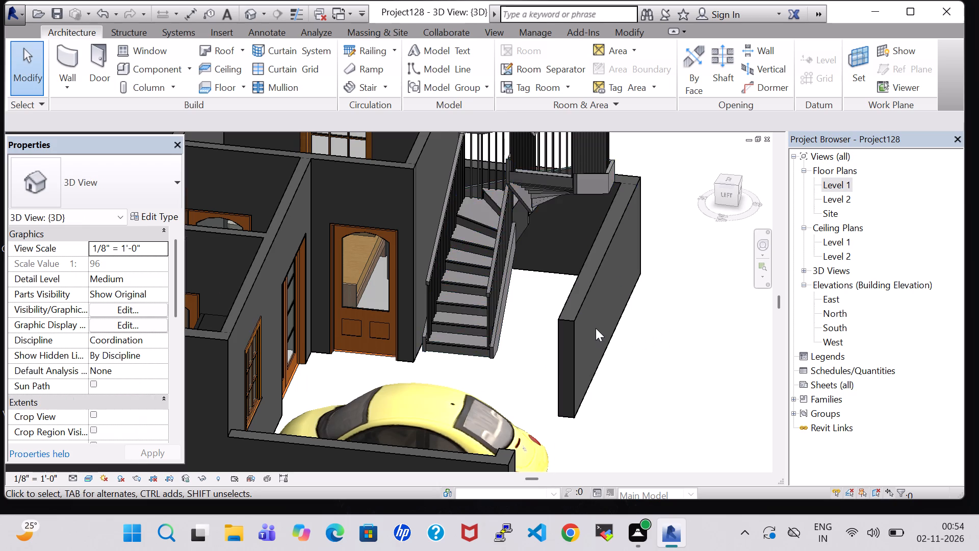
{"action": "scroll", "coordinate": [596, 328], "scroll_direction": "down", "scroll_amount": 3}
{"action": "middle_click_drag", "start_coordinate": [639, 329], "coordinate": [396, 422], "text": "shift"}
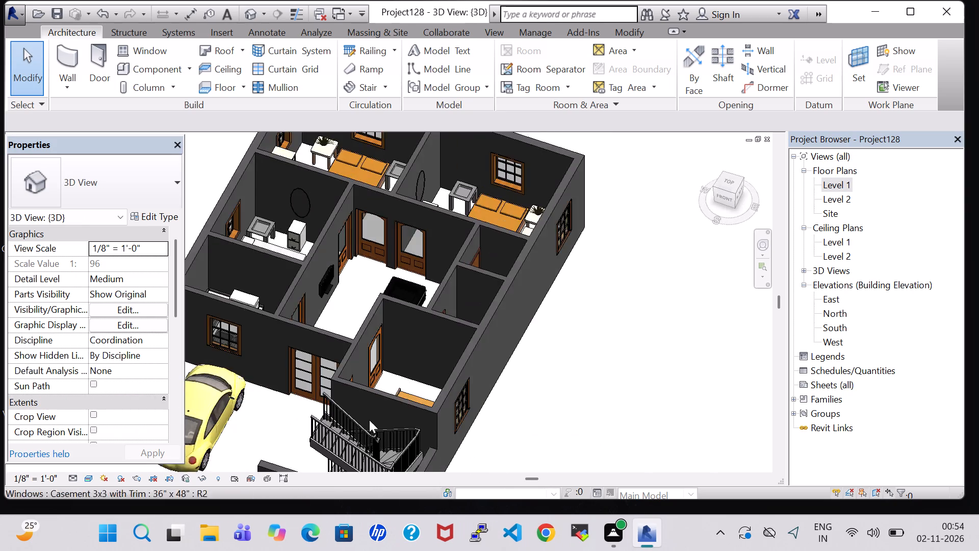
{"action": "middle_click", "coordinate": [341, 418]}
{"action": "middle_click_drag", "start_coordinate": [358, 418], "coordinate": [450, 407]}
{"action": "middle_click_drag", "start_coordinate": [317, 411], "coordinate": [395, 319]}
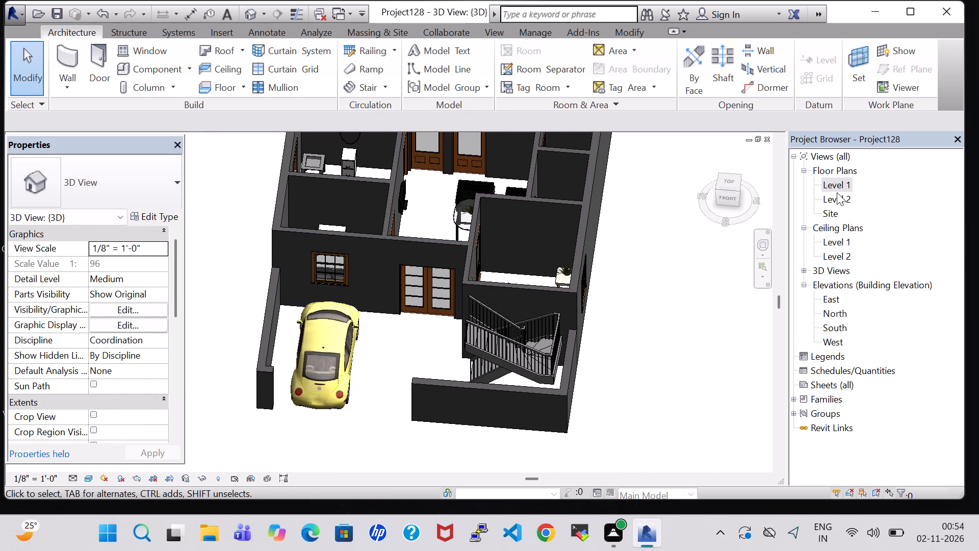
In the Level 1 plan, start a Generic - 12" floor and draw its 28' 9" north boundary line along the outer wall face.
{"action": "double_click", "coordinate": [837, 183]}
{"action": "scroll", "coordinate": [446, 279], "scroll_direction": "down", "scroll_amount": 3}
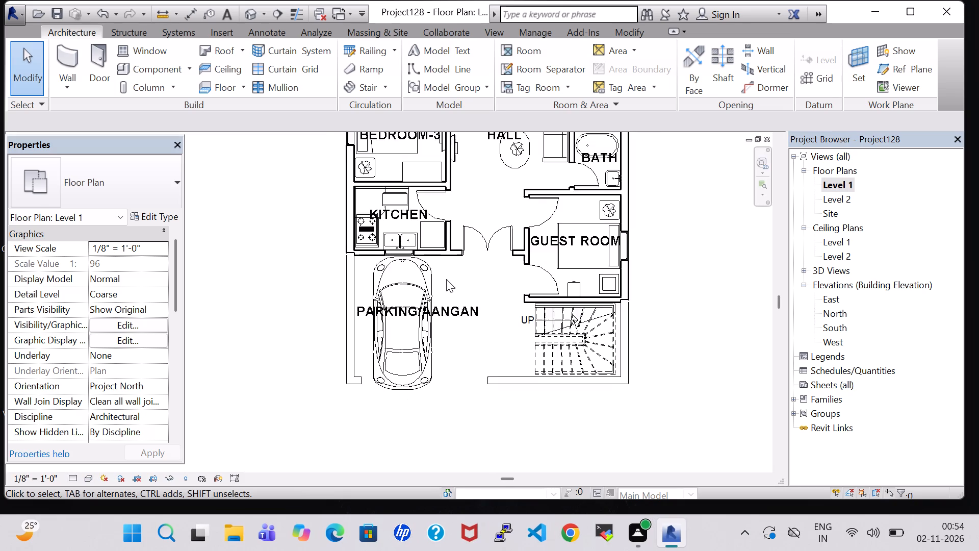
{"action": "scroll", "coordinate": [446, 279], "scroll_direction": "down", "scroll_amount": 1}
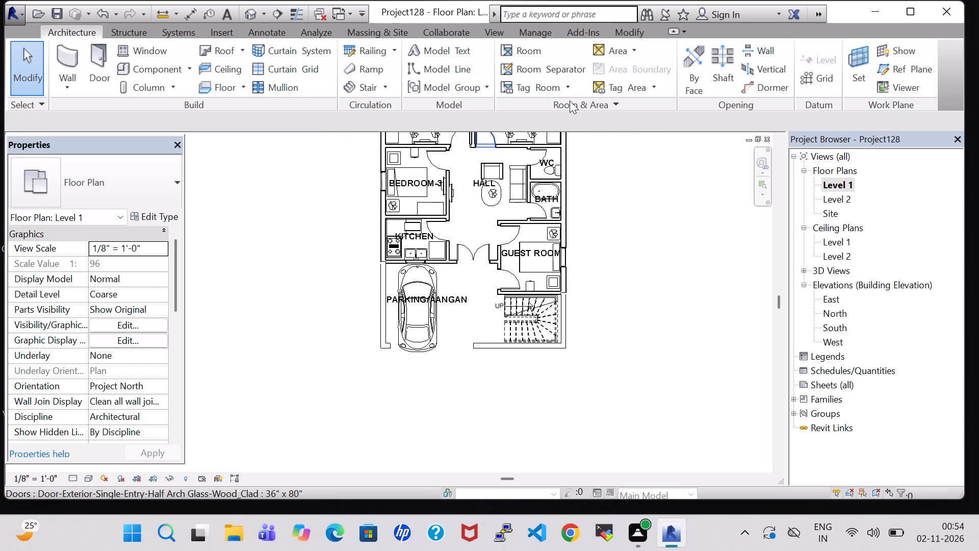
{"action": "left_click", "coordinate": [219, 87]}
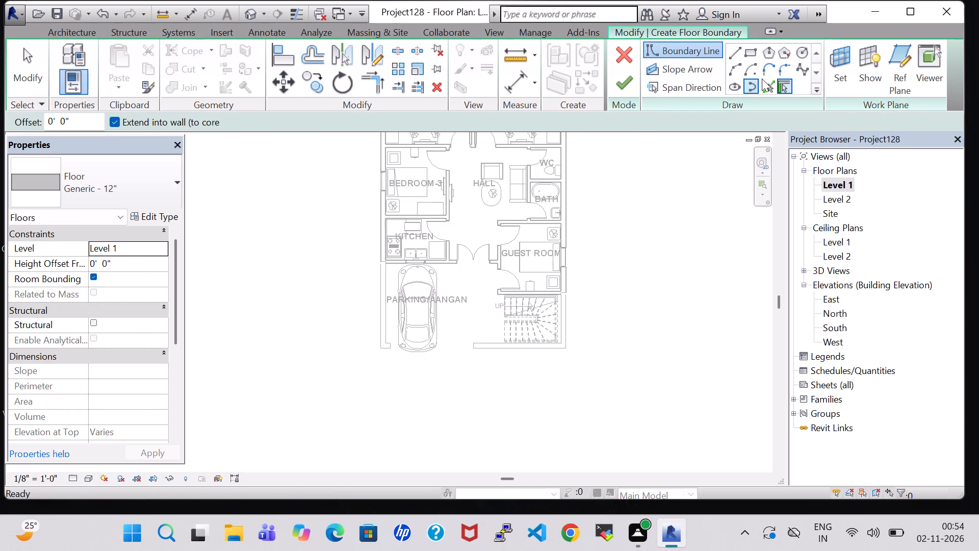
{"action": "left_click", "coordinate": [737, 54]}
{"action": "middle_click_drag", "start_coordinate": [576, 273], "coordinate": [589, 330]}
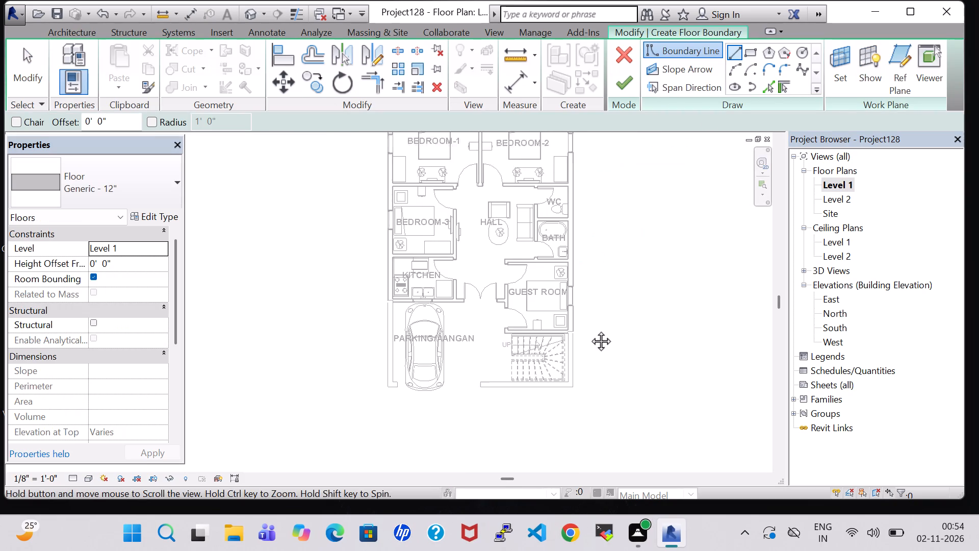
{"action": "middle_click_drag", "start_coordinate": [589, 330], "coordinate": [607, 395]}
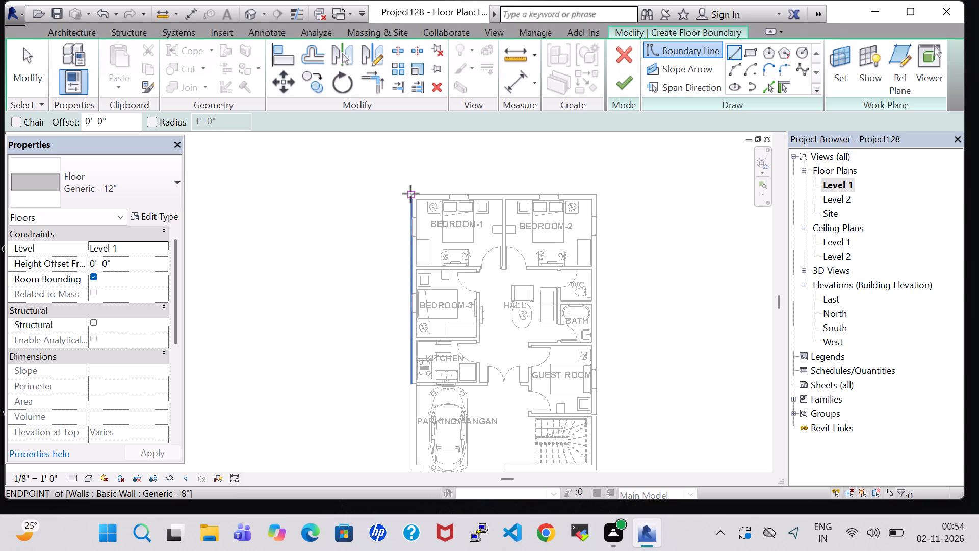
{"action": "left_click", "coordinate": [410, 194]}
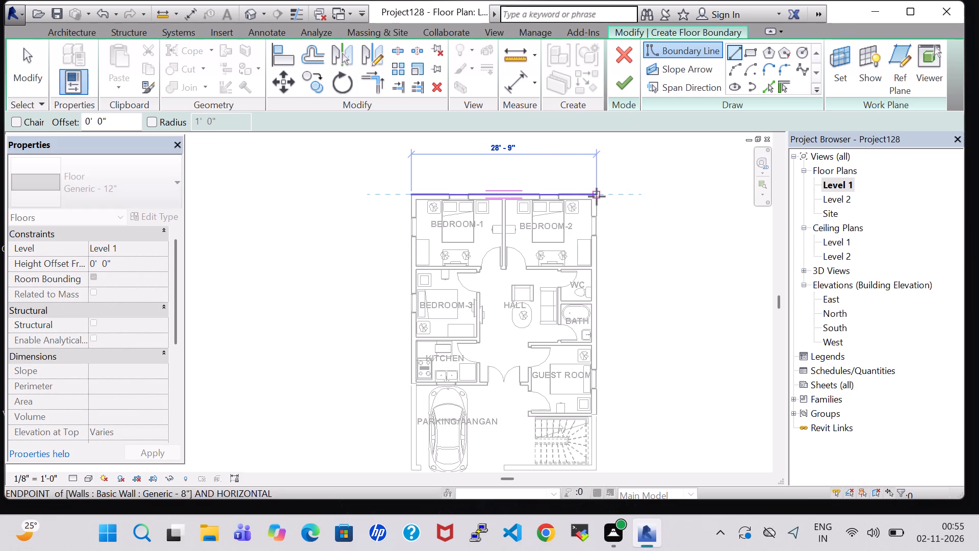
{"action": "left_click", "coordinate": [597, 196]}
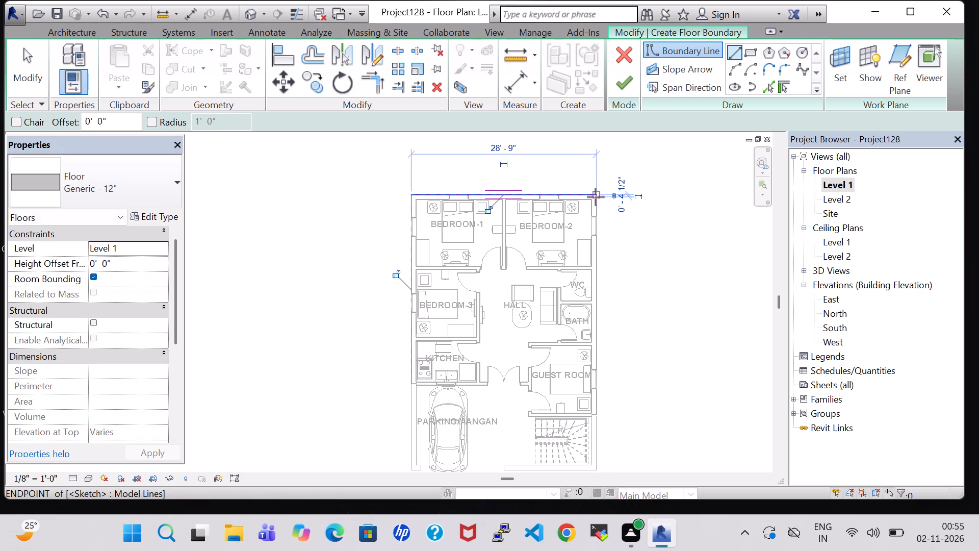
Draw the floor boundary's east line from the house's northeast corner down to the guest room's southeast corner.
{"action": "left_click", "coordinate": [596, 197]}
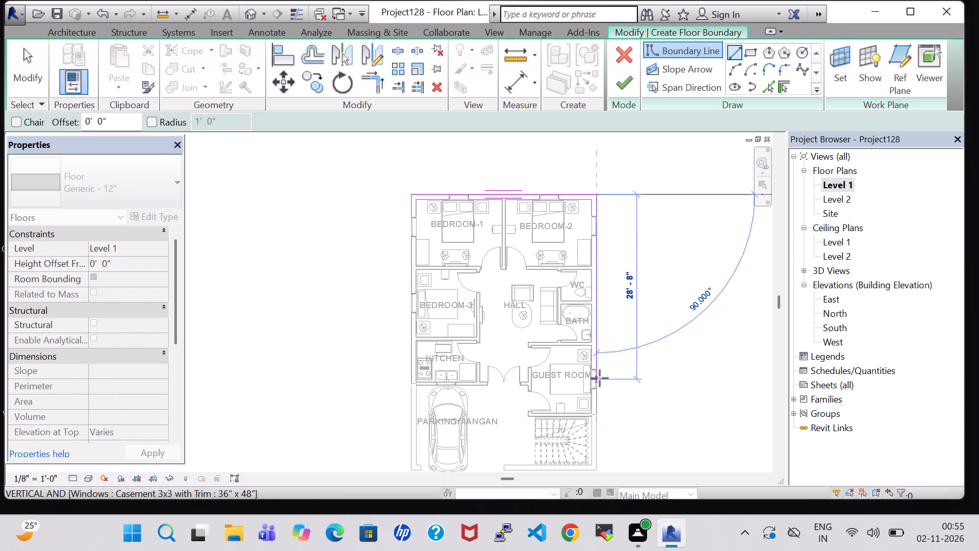
{"action": "scroll", "coordinate": [599, 406], "scroll_direction": "up", "scroll_amount": 6}
{"action": "middle_click_drag", "start_coordinate": [599, 406], "coordinate": [597, 332]}
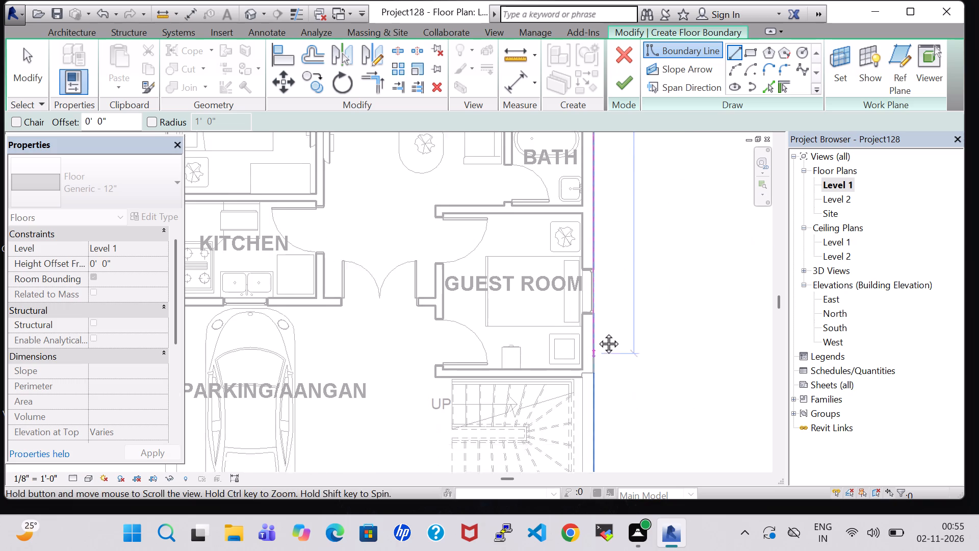
{"action": "middle_click_drag", "start_coordinate": [597, 332], "coordinate": [603, 315]}
{"action": "scroll", "coordinate": [595, 346], "scroll_direction": "up", "scroll_amount": 7}
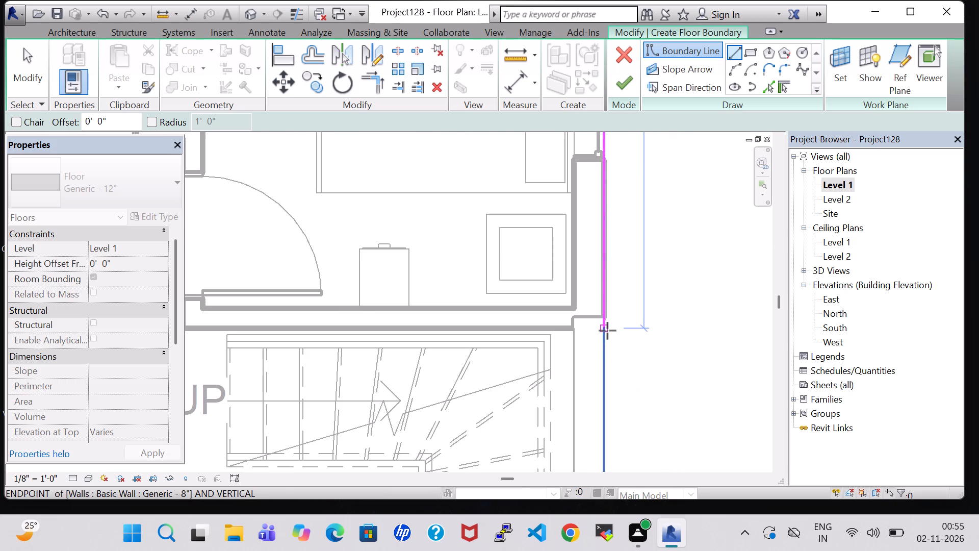
{"action": "left_click", "coordinate": [607, 331]}
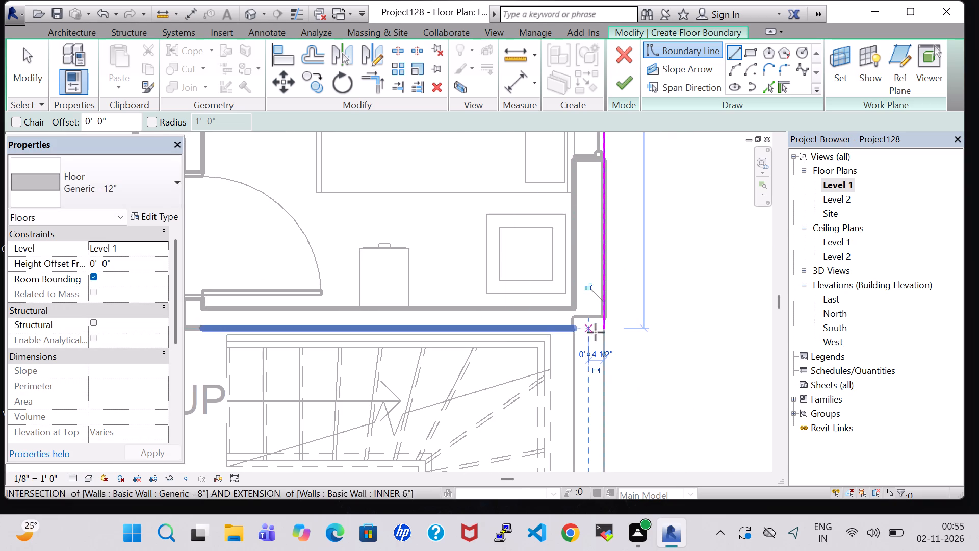
Continue the floor boundary along the guest room's south wall and add a 4' 9 1/2" line along its west wall beside the parking area.
{"action": "left_click", "coordinate": [606, 330]}
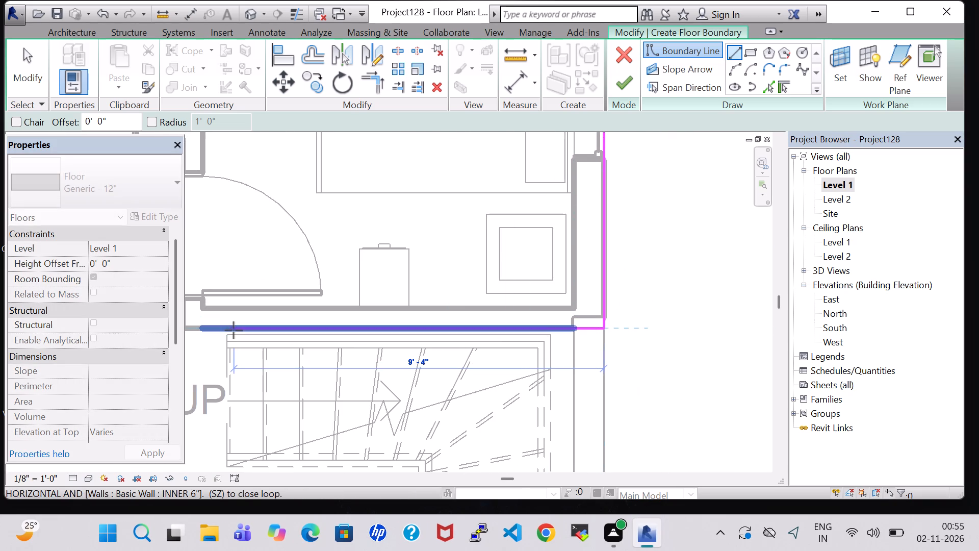
{"action": "middle_click_drag", "start_coordinate": [234, 330], "coordinate": [706, 337]}
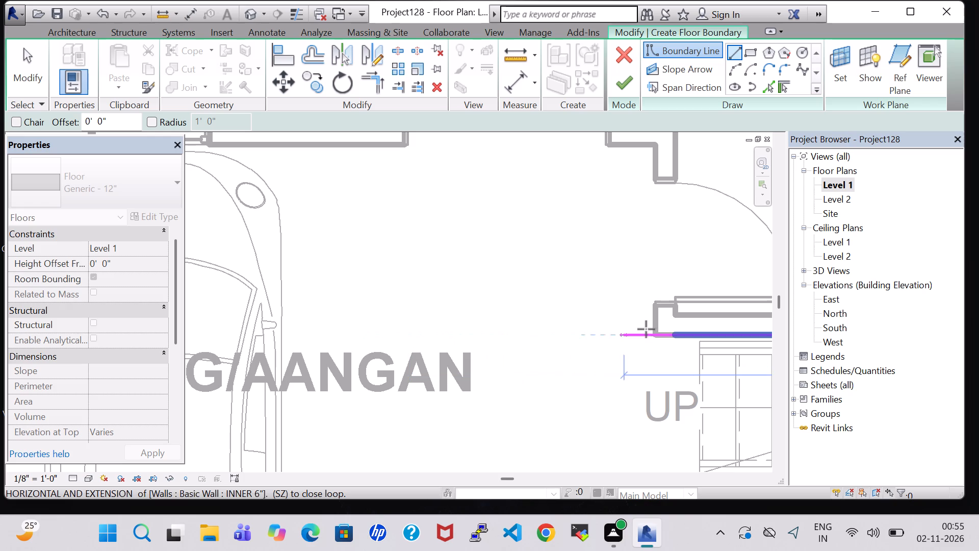
{"action": "left_click", "coordinate": [655, 332]}
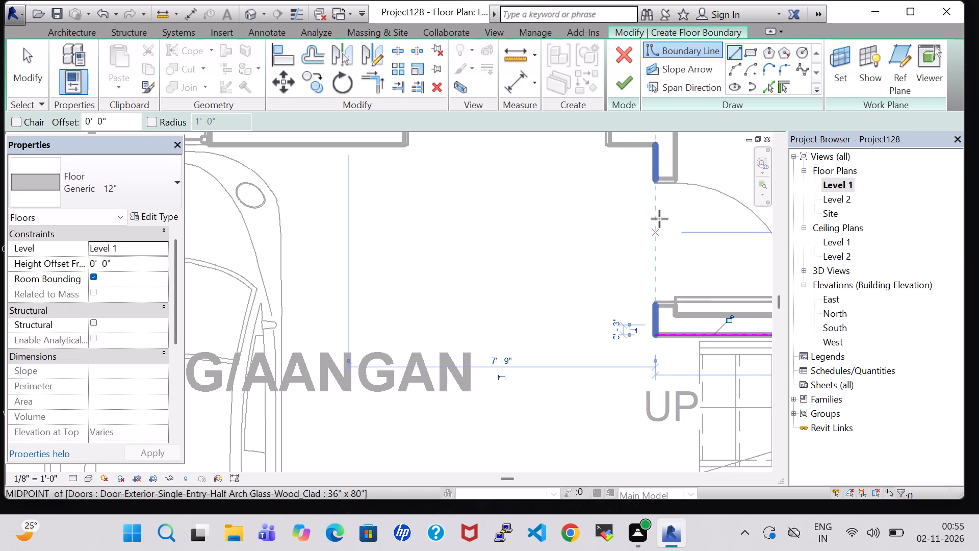
{"action": "left_click", "coordinate": [654, 148]}
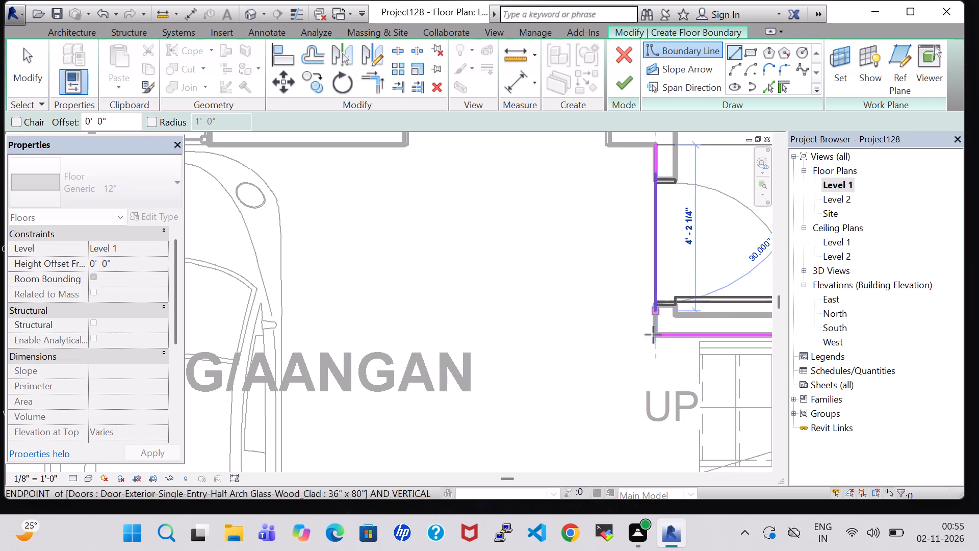
{"action": "left_click", "coordinate": [654, 331]}
Draw the floor boundary along the entrance and kitchen south walls, from the guest room wall to the house's west outer face.
{"action": "scroll", "coordinate": [645, 244], "scroll_direction": "down", "scroll_amount": 5}
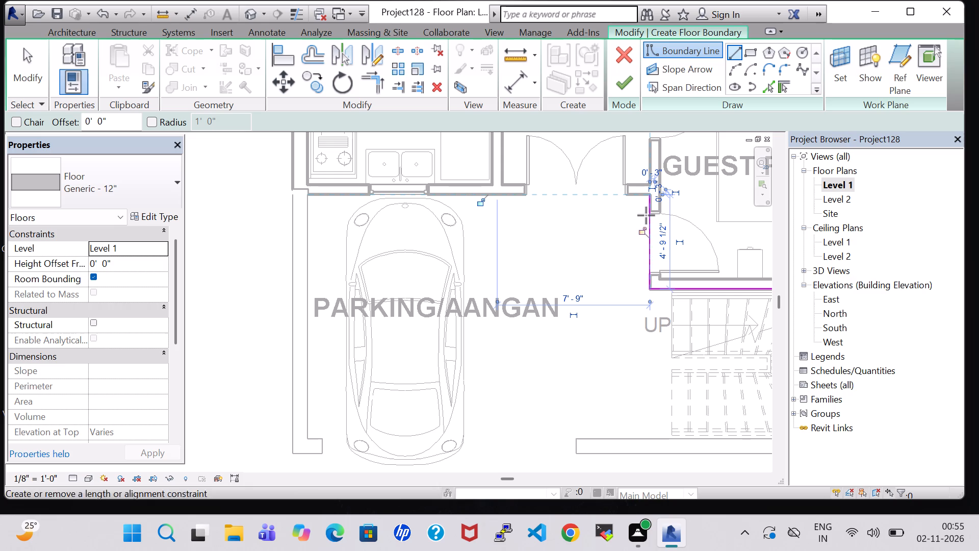
{"action": "scroll", "coordinate": [648, 196], "scroll_direction": "up", "scroll_amount": 5}
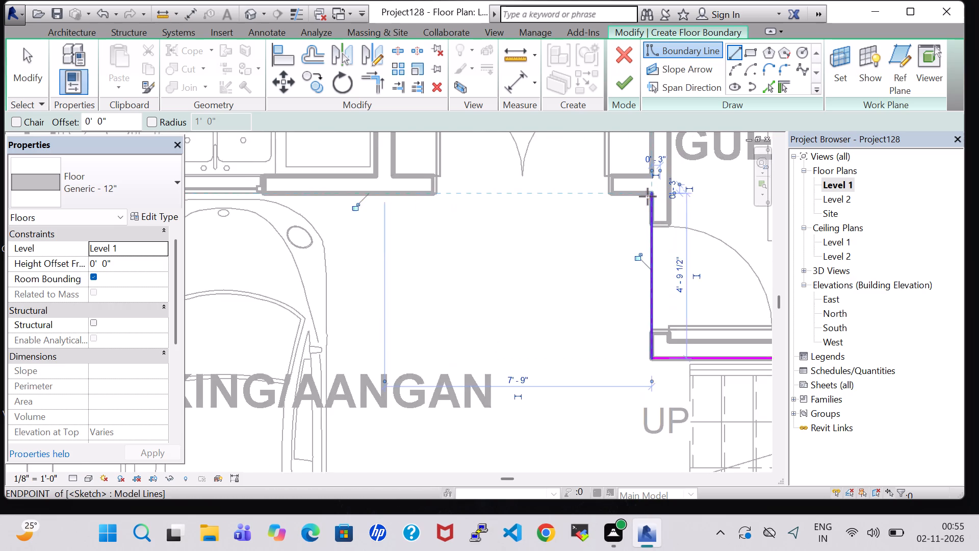
{"action": "left_click", "coordinate": [652, 195]}
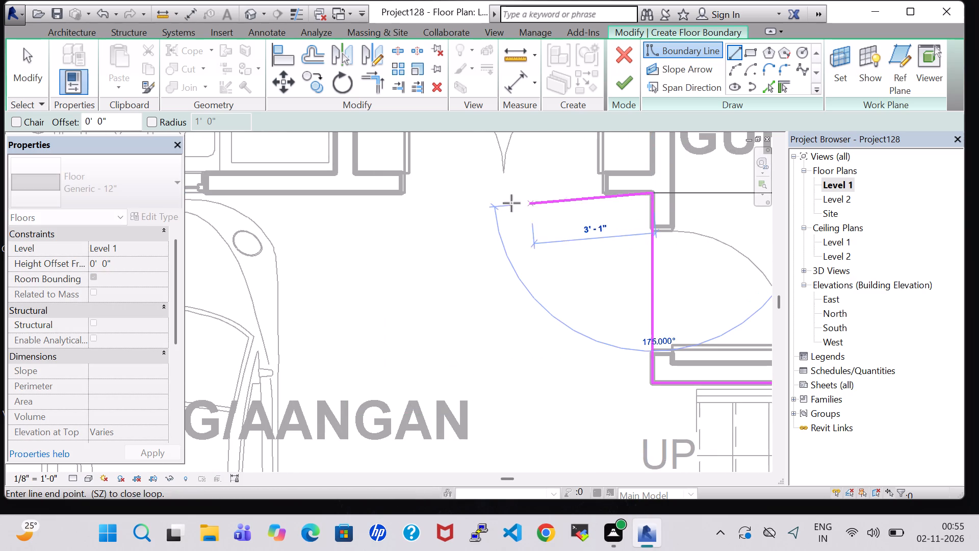
{"action": "middle_click_drag", "start_coordinate": [378, 201], "coordinate": [700, 253]}
{"action": "scroll", "coordinate": [379, 201], "scroll_direction": "up", "scroll_amount": 1}
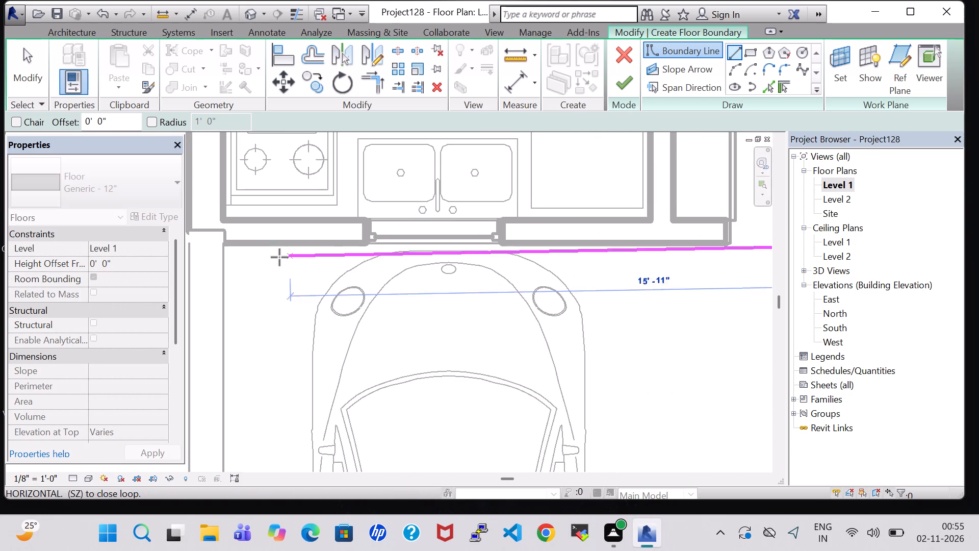
{"action": "middle_click_drag", "start_coordinate": [222, 248], "coordinate": [437, 274]}
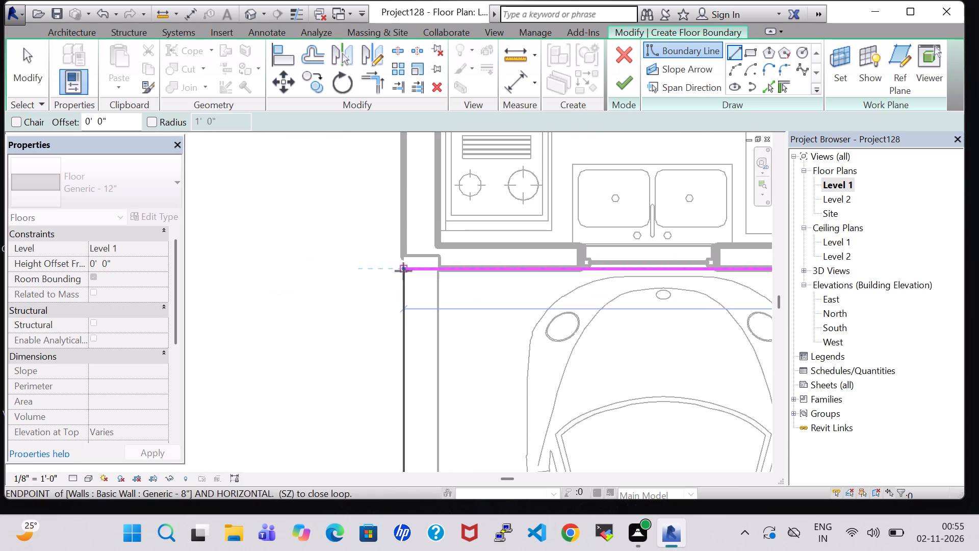
{"action": "left_click", "coordinate": [404, 272]}
Close the floor boundary with a line along the house's west outer face up to the northwest corner, and finish the floor.
{"action": "left_click", "coordinate": [406, 267]}
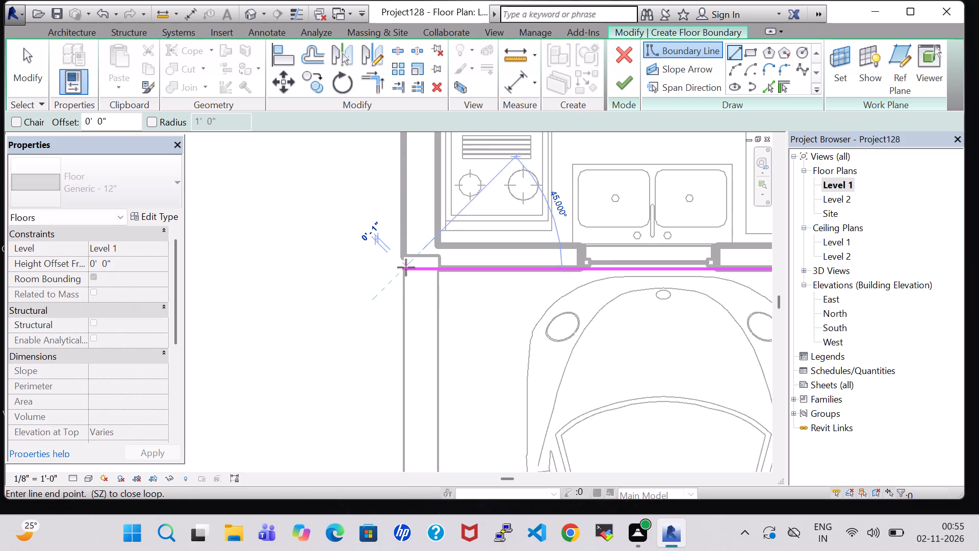
{"action": "middle_click_drag", "start_coordinate": [406, 185], "coordinate": [447, 477]}
{"action": "scroll", "coordinate": [447, 477], "scroll_direction": "up", "scroll_amount": 1}
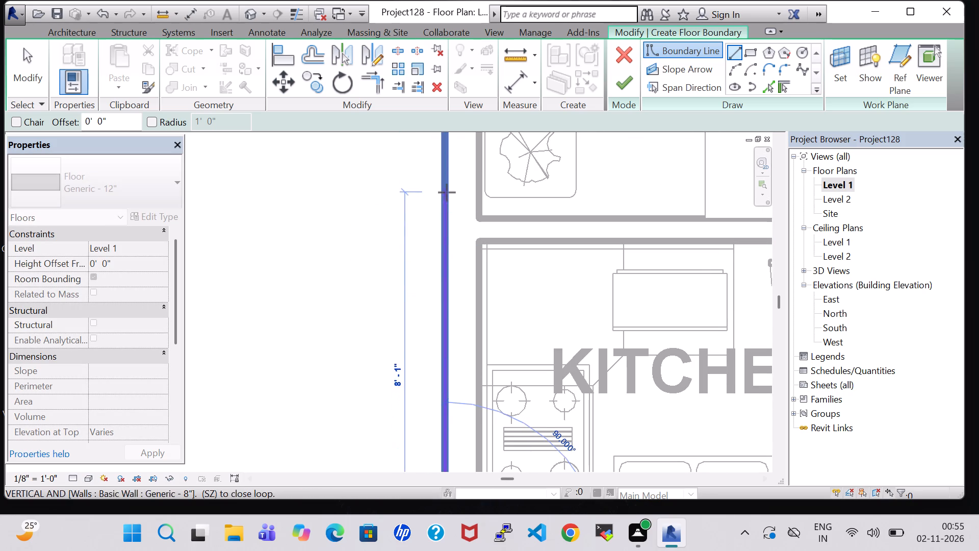
{"action": "middle_click_drag", "start_coordinate": [447, 192], "coordinate": [500, 523]}
{"action": "middle_click_drag", "start_coordinate": [499, 425], "coordinate": [500, 530]}
{"action": "middle_click_drag", "start_coordinate": [510, 204], "coordinate": [525, 550]}
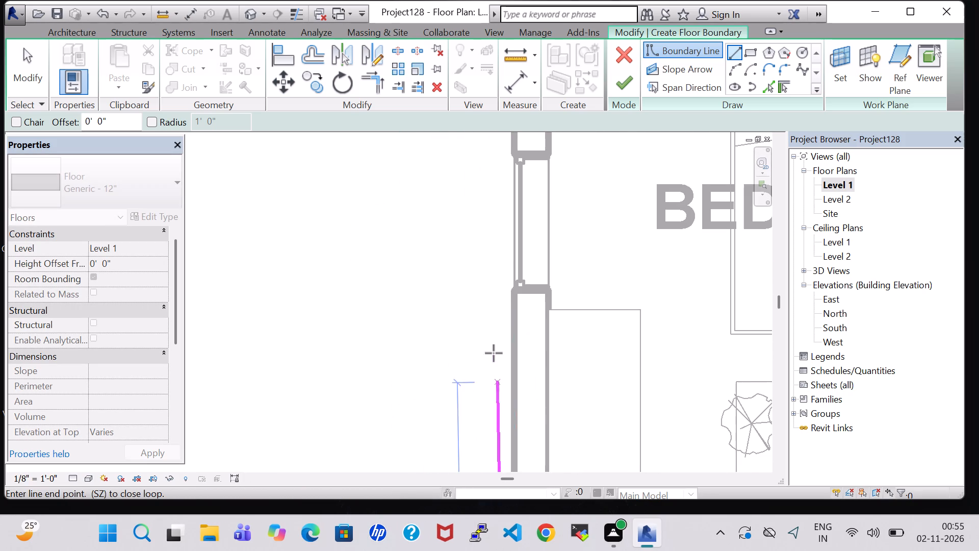
{"action": "middle_click_drag", "start_coordinate": [509, 249], "coordinate": [518, 471]}
{"action": "scroll", "coordinate": [558, 282], "scroll_direction": "up", "scroll_amount": 1}
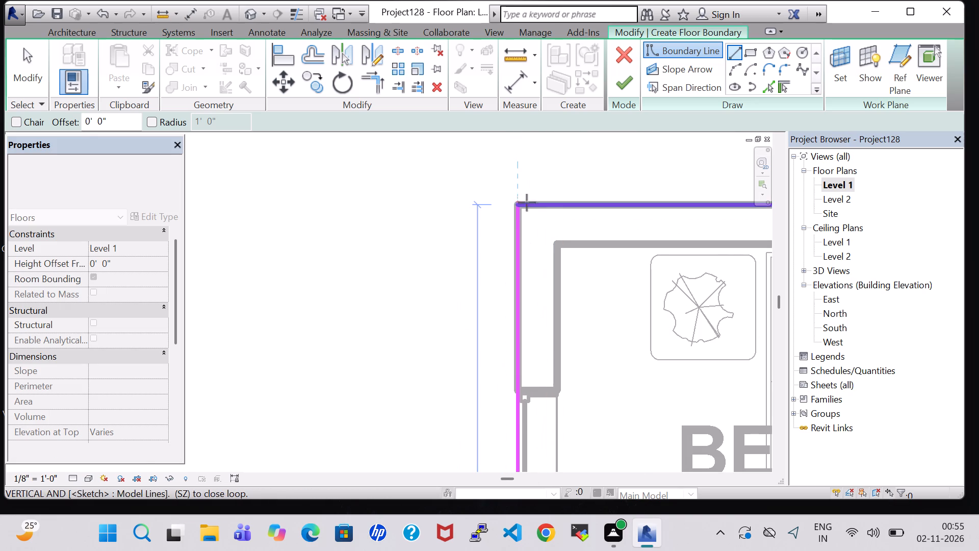
{"action": "left_click", "coordinate": [519, 205]}
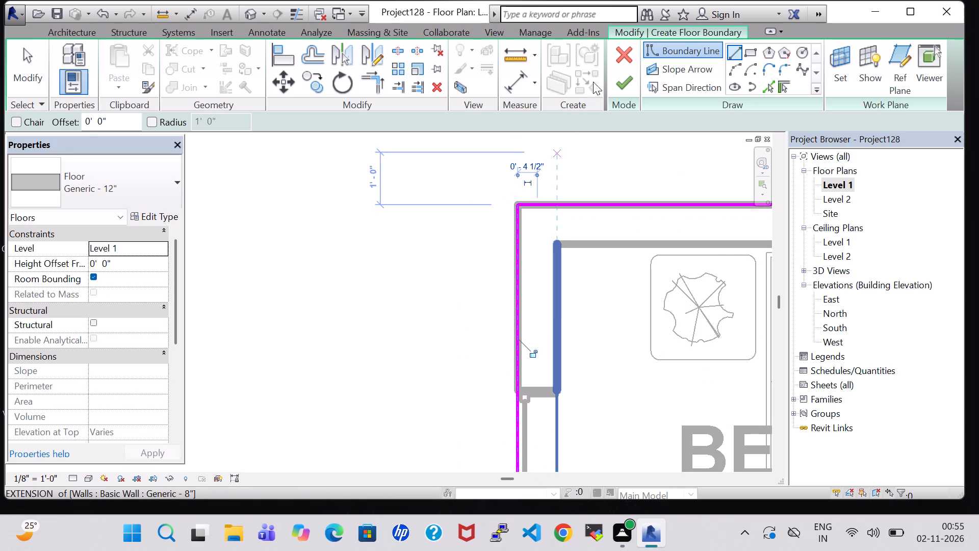
{"action": "left_click", "coordinate": [625, 86]}
Examine the new floor and the front parking and stair area in the 3D view.
{"action": "scroll", "coordinate": [608, 219], "scroll_direction": "down", "scroll_amount": 8}
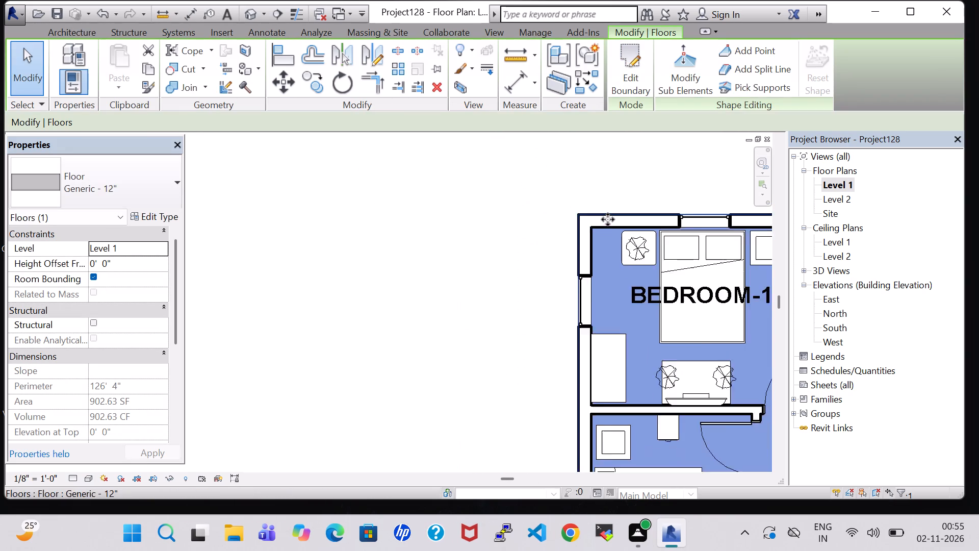
{"action": "scroll", "coordinate": [608, 219], "scroll_direction": "down", "scroll_amount": 3}
{"action": "left_click", "coordinate": [243, 18]}
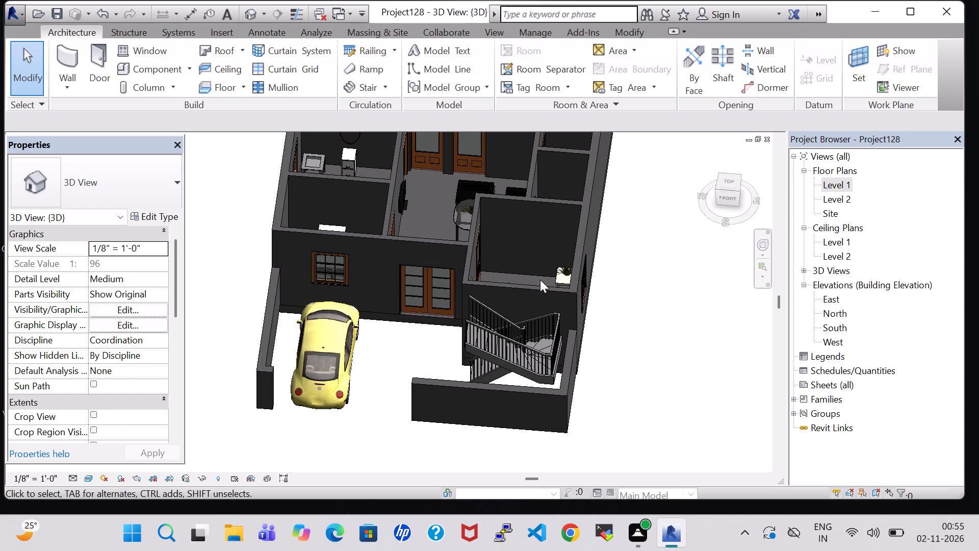
{"action": "left_click", "coordinate": [620, 296]}
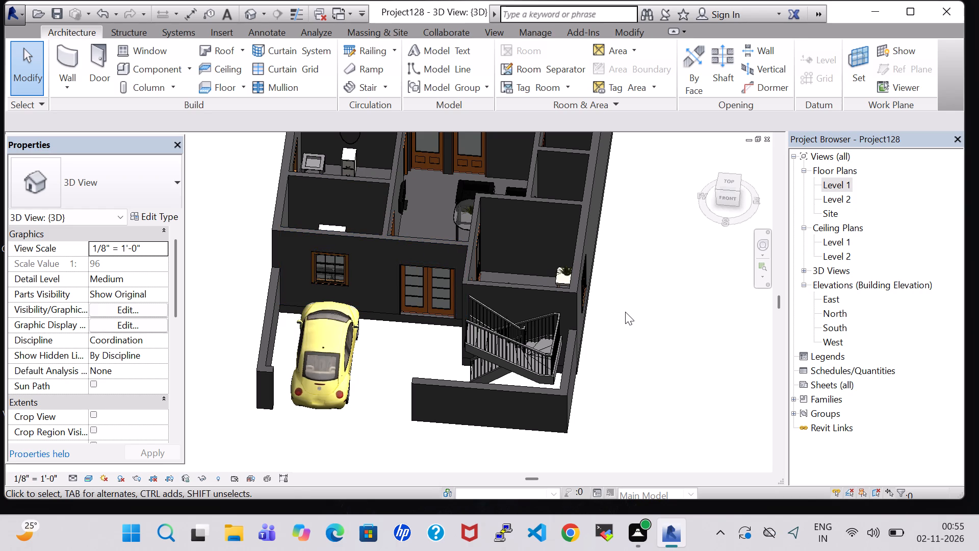
{"action": "middle_click_drag", "start_coordinate": [625, 315], "coordinate": [625, 260], "text": "shift"}
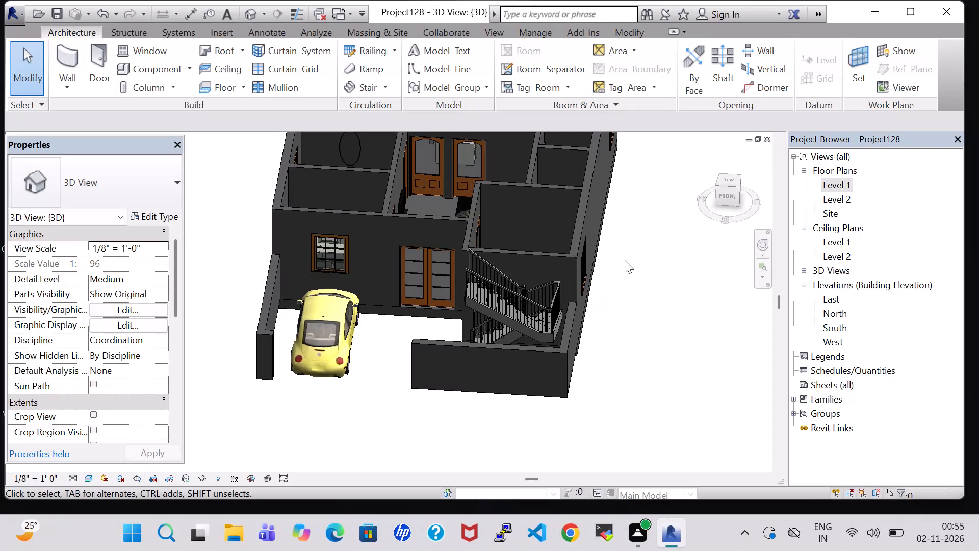
{"action": "left_click", "coordinate": [386, 355]}
{"action": "left_click", "coordinate": [263, 293]}
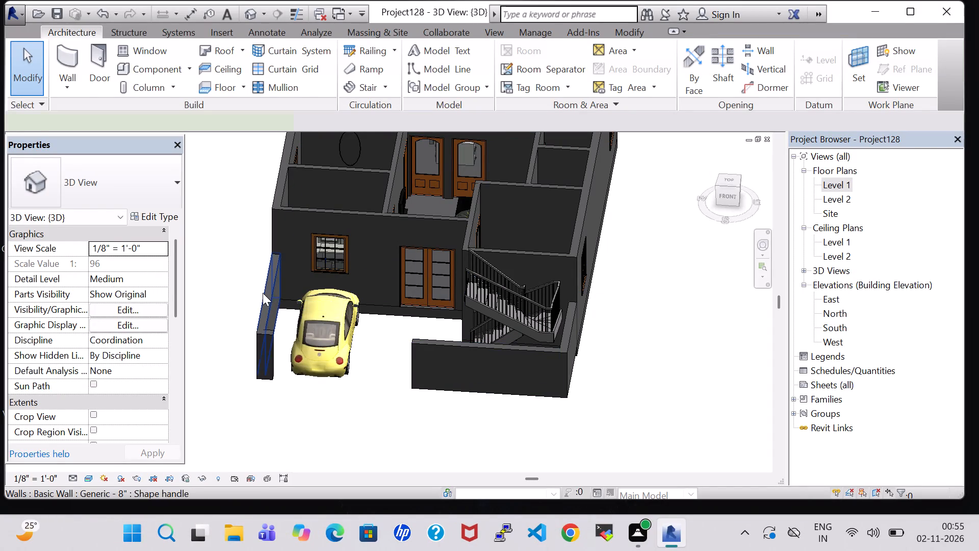
{"action": "left_click", "coordinate": [377, 433]}
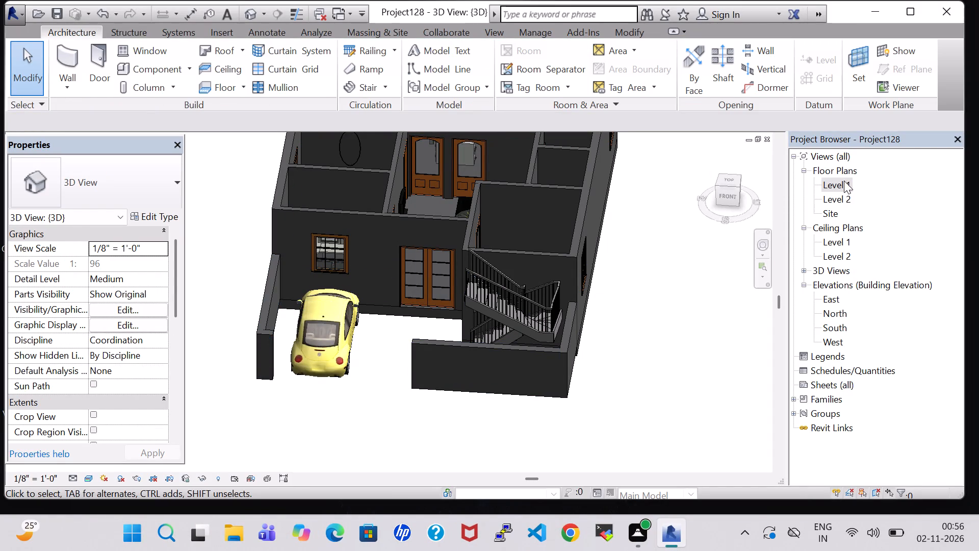
In the Level 1 plan, start a toposurface at elevation 0' 0" with points at the parking area's northwest and northeast corners.
{"action": "double_click", "coordinate": [844, 181]}
{"action": "scroll", "coordinate": [569, 298], "scroll_direction": "down", "scroll_amount": 2}
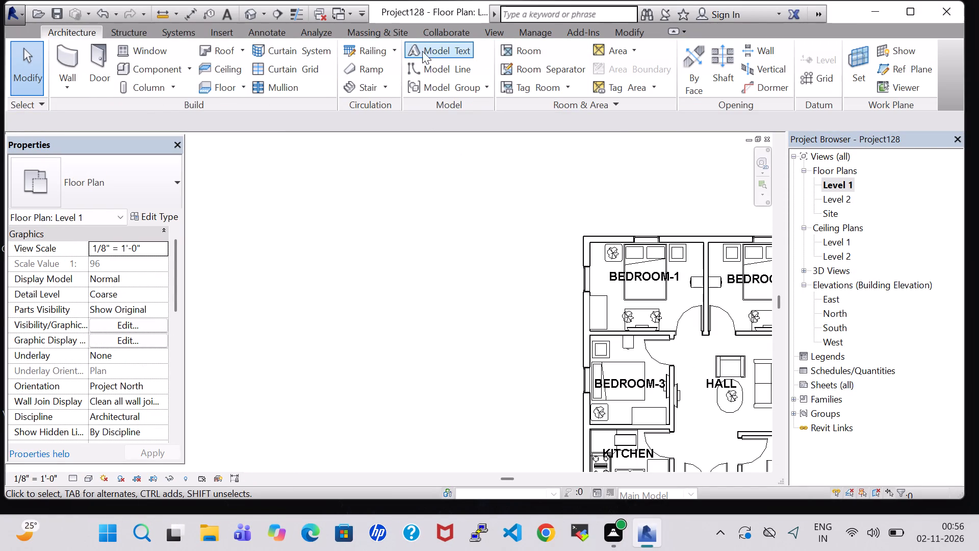
{"action": "left_click", "coordinate": [364, 34]}
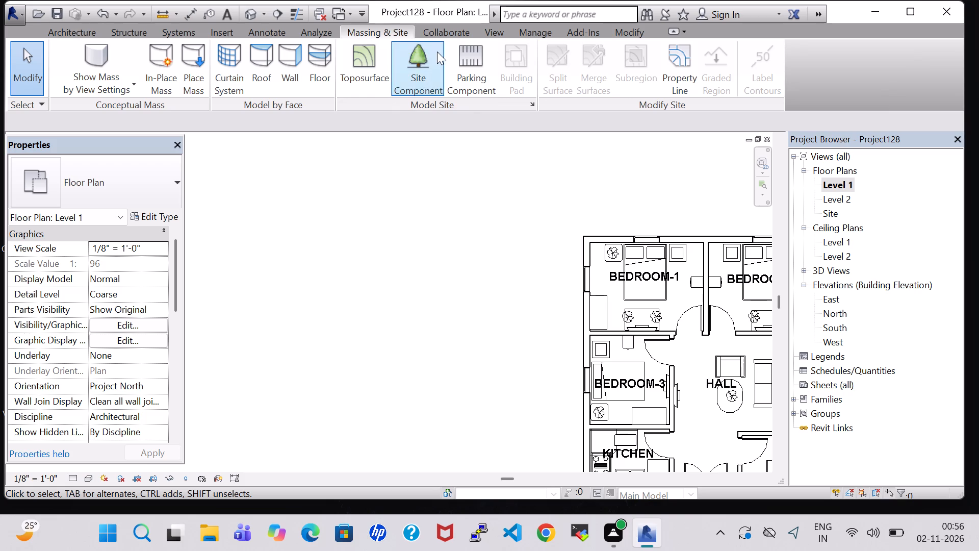
{"action": "left_click", "coordinate": [381, 66]}
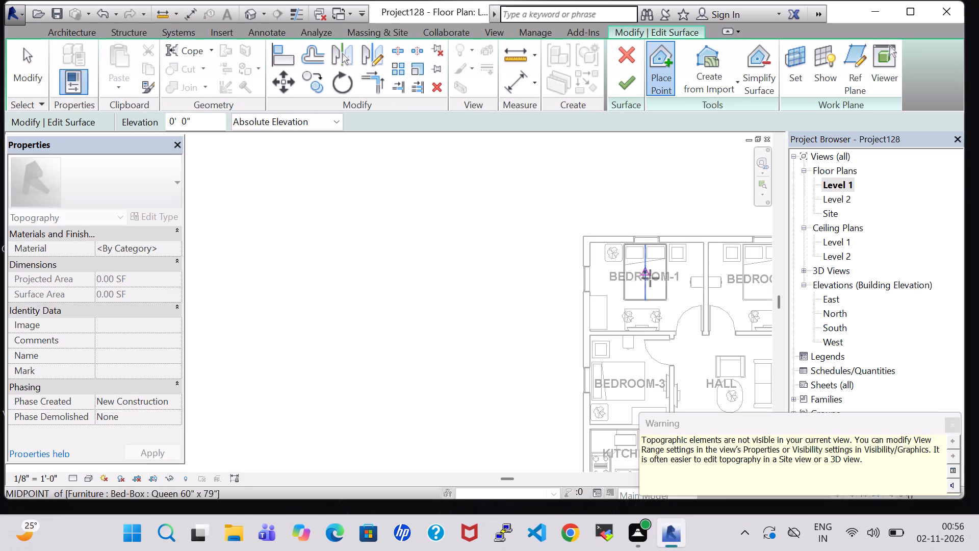
{"action": "middle_click_drag", "start_coordinate": [636, 279], "coordinate": [452, 220]}
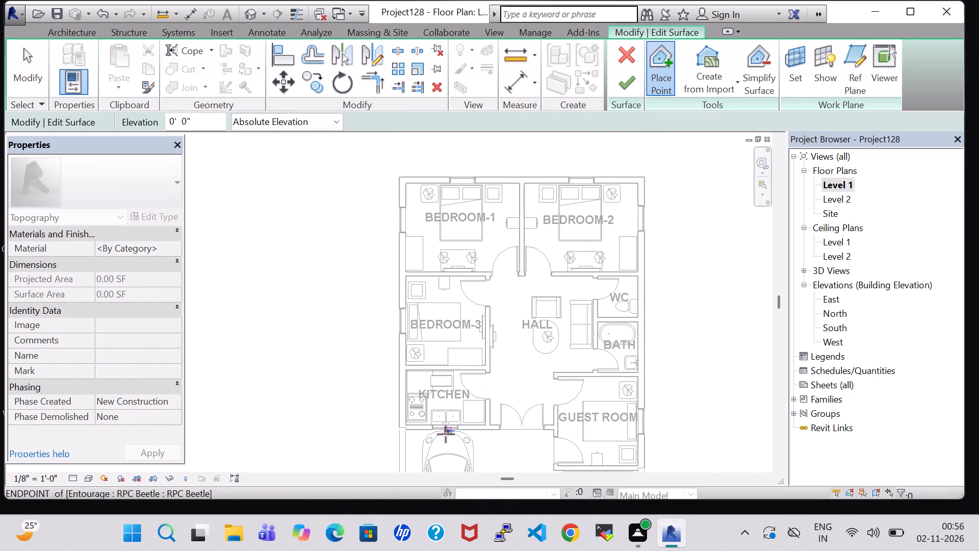
{"action": "scroll", "coordinate": [446, 435], "scroll_direction": "up", "scroll_amount": 5}
{"action": "middle_click_drag", "start_coordinate": [430, 391], "coordinate": [510, 275]}
{"action": "scroll", "coordinate": [474, 355], "scroll_direction": "up", "scroll_amount": 6}
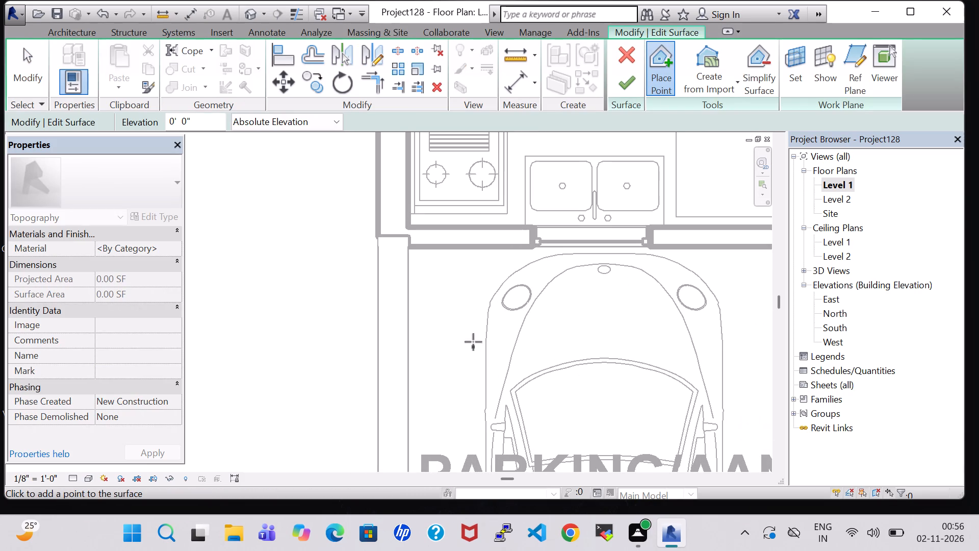
{"action": "left_click", "coordinate": [379, 248]}
{"action": "middle_click_drag", "start_coordinate": [641, 272], "coordinate": [190, 334]}
{"action": "middle_click", "coordinate": [169, 334]}
{"action": "middle_click_drag", "start_coordinate": [477, 345], "coordinate": [473, 345]}
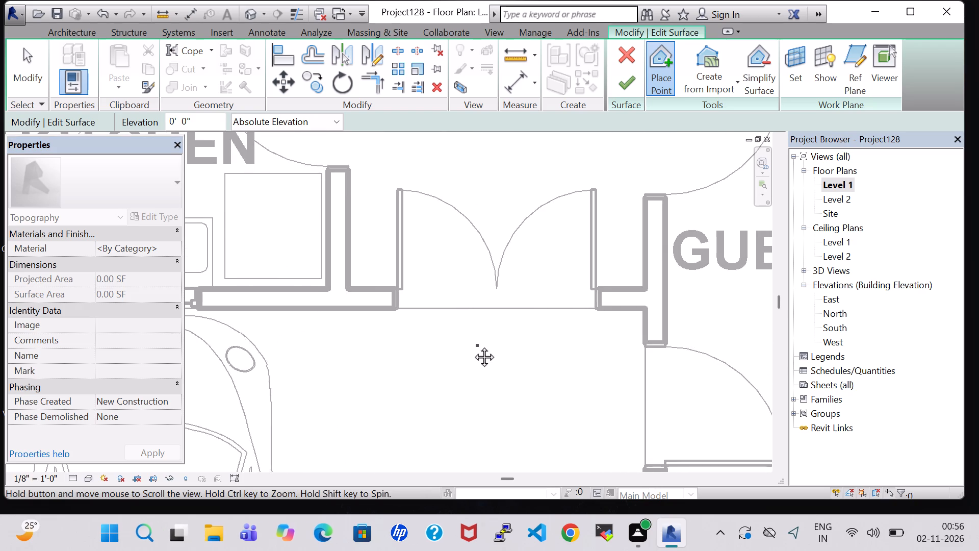
{"action": "middle_click_drag", "start_coordinate": [473, 345], "coordinate": [58, 344]}
{"action": "scroll", "coordinate": [657, 354], "scroll_direction": "down", "scroll_amount": 5}
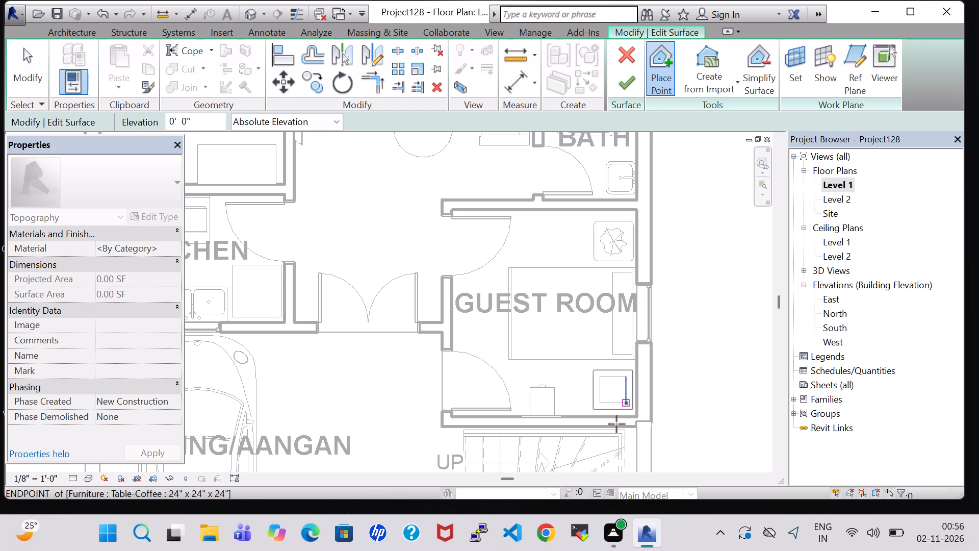
{"action": "middle_click_drag", "start_coordinate": [606, 427], "coordinate": [596, 332]}
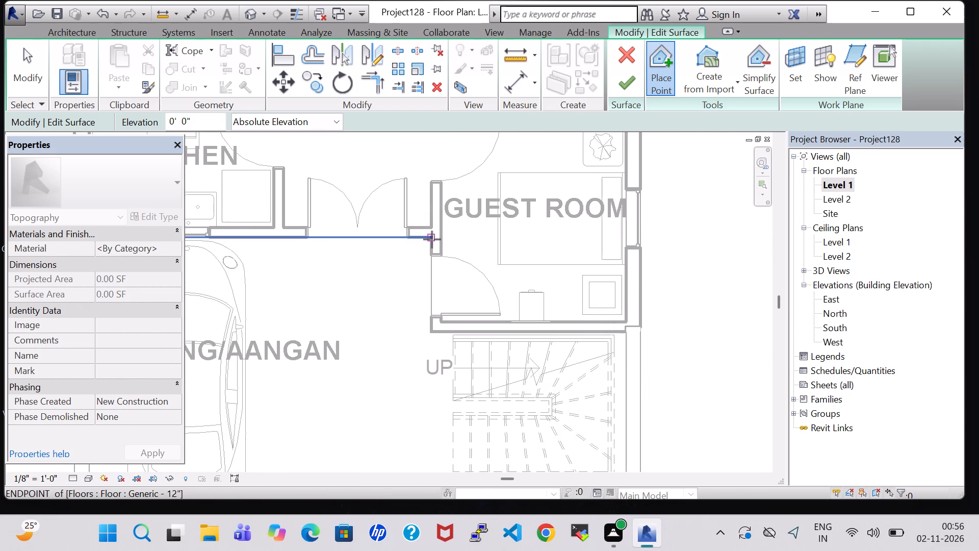
{"action": "left_click", "coordinate": [432, 239]}
Add surface points at the parking area's southeast and southwest corners along the boundary wall line, and finish the toposurface.
{"action": "middle_click_drag", "start_coordinate": [415, 392], "coordinate": [429, 167]}
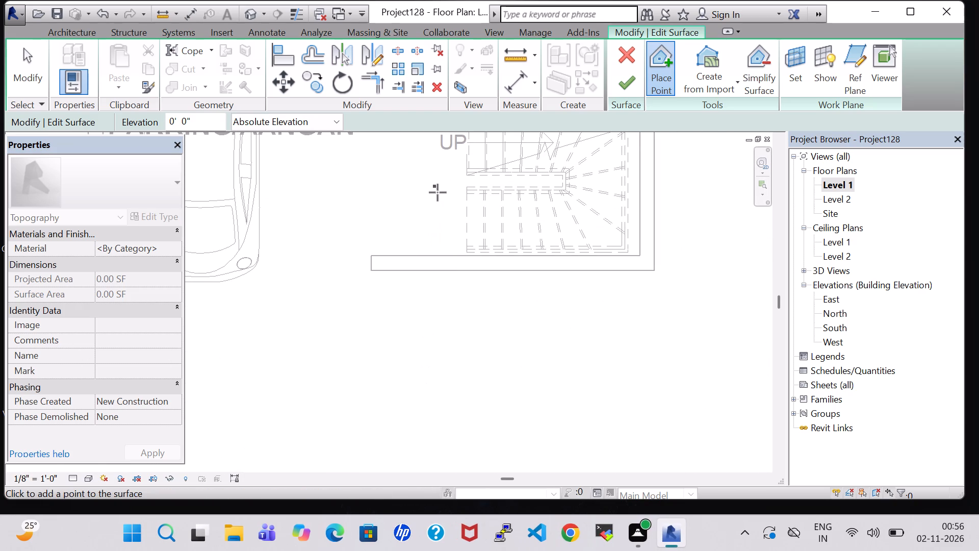
{"action": "scroll", "coordinate": [443, 223], "scroll_direction": "down", "scroll_amount": 4}
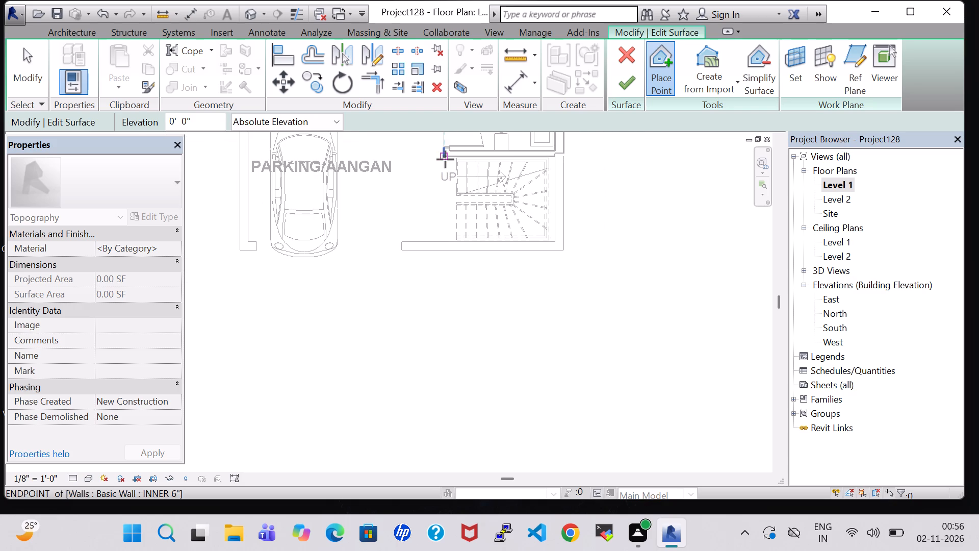
{"action": "left_click", "coordinate": [445, 251]}
{"action": "middle_click_drag", "start_coordinate": [328, 267], "coordinate": [335, 267]}
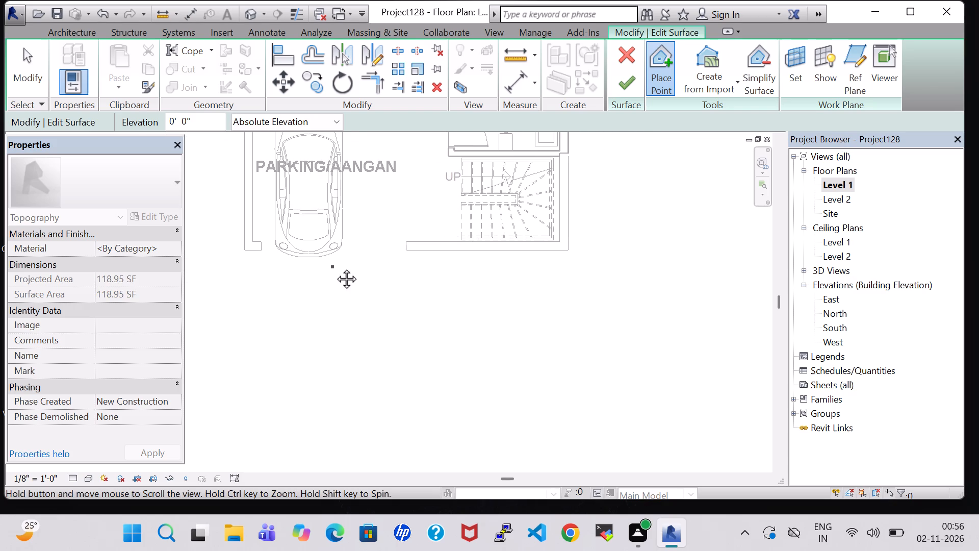
{"action": "middle_click_drag", "start_coordinate": [335, 267], "coordinate": [536, 288]}
{"action": "left_click", "coordinate": [449, 271]}
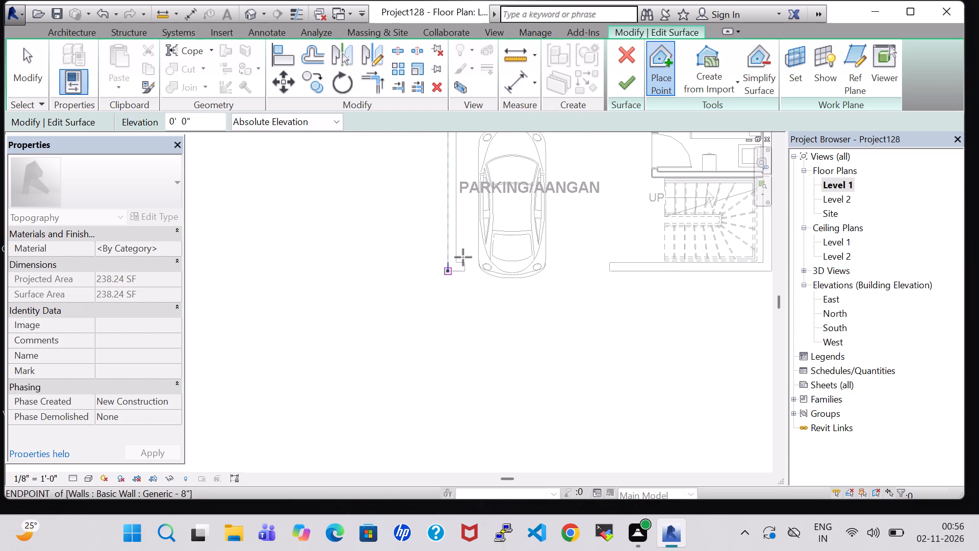
{"action": "left_click", "coordinate": [624, 87]}
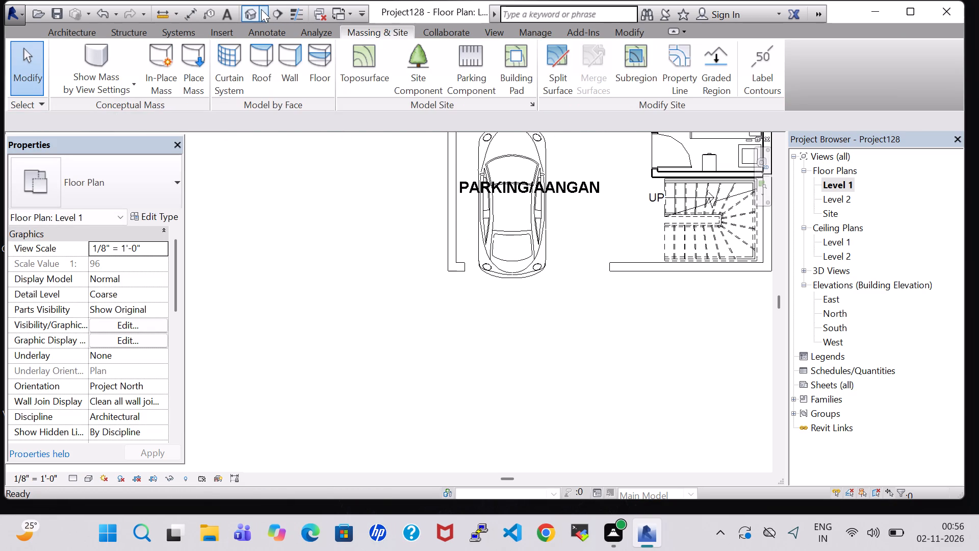
Inspect the parking toposurface and the ground under the stair in the 3D view.
{"action": "left_click", "coordinate": [251, 10]}
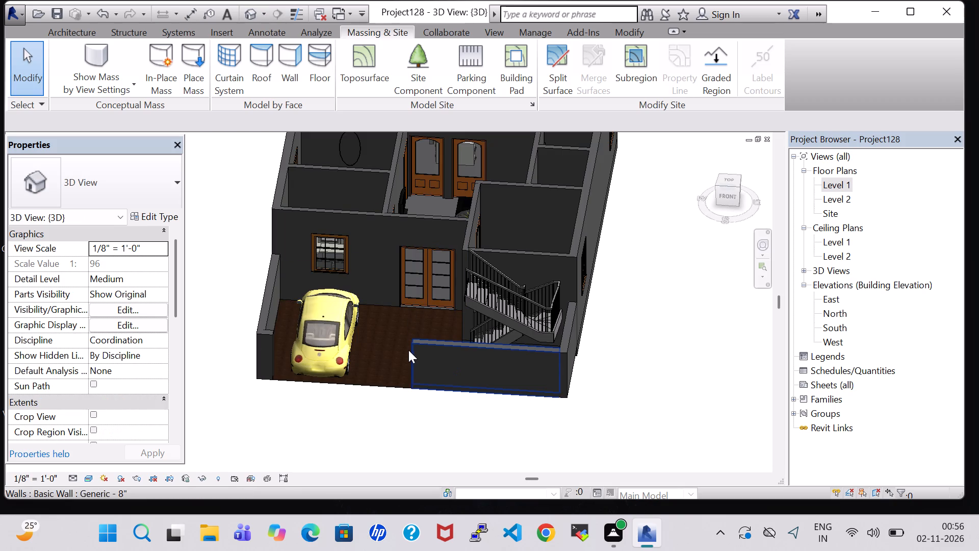
{"action": "middle_click_drag", "start_coordinate": [452, 239], "coordinate": [470, 336], "text": "shift"}
{"action": "scroll", "coordinate": [480, 345], "scroll_direction": "up", "scroll_amount": 7}
{"action": "middle_click_drag", "start_coordinate": [480, 345], "coordinate": [476, 365]}
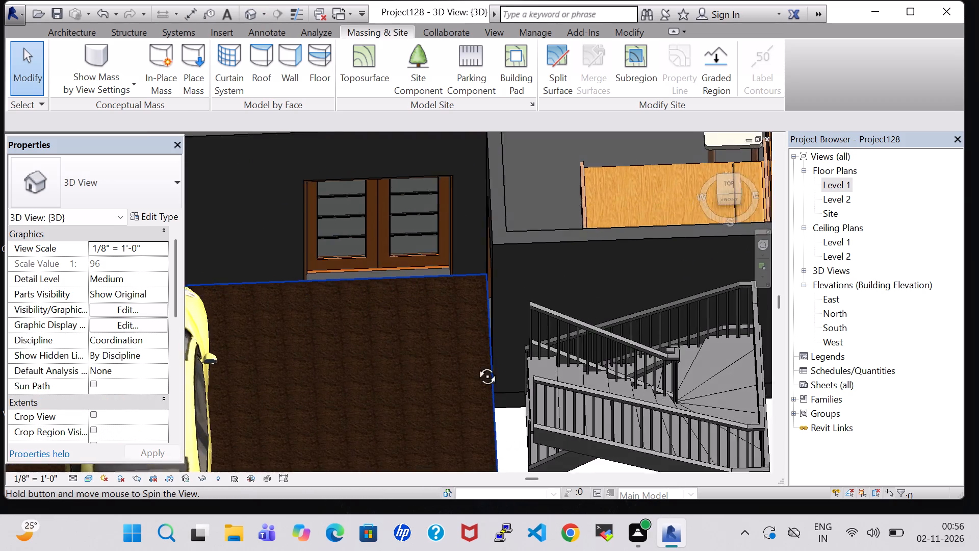
{"action": "middle_click_drag", "start_coordinate": [476, 365], "coordinate": [476, 369]}
{"action": "scroll", "coordinate": [476, 369], "scroll_direction": "down", "scroll_amount": 4}
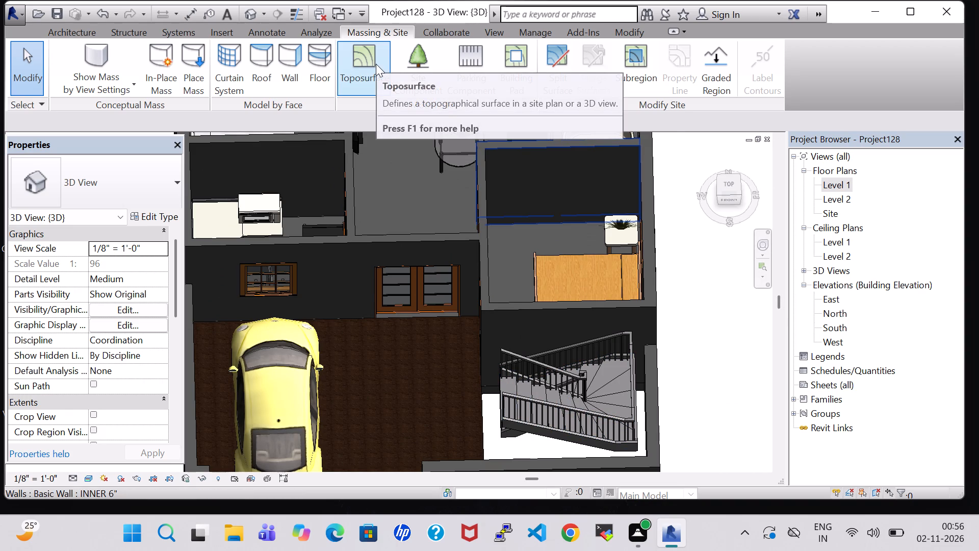
In the Level 1 plan, start a toposurface at elevation 0' 0" with points on the south boundary wall, west of the stair and at its southeast corner.
{"action": "double_click", "coordinate": [835, 184]}
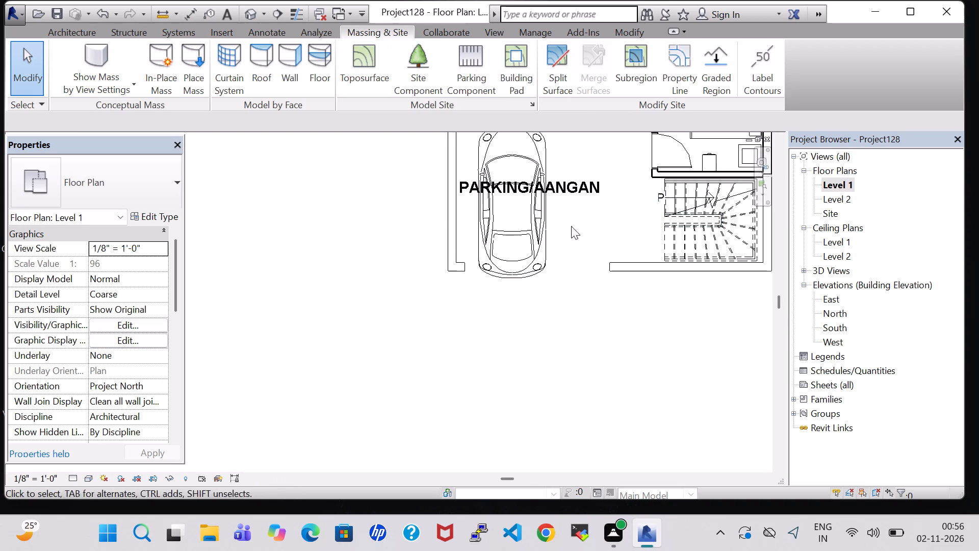
{"action": "scroll", "coordinate": [532, 226], "scroll_direction": "down", "scroll_amount": 3}
{"action": "left_click", "coordinate": [368, 69]}
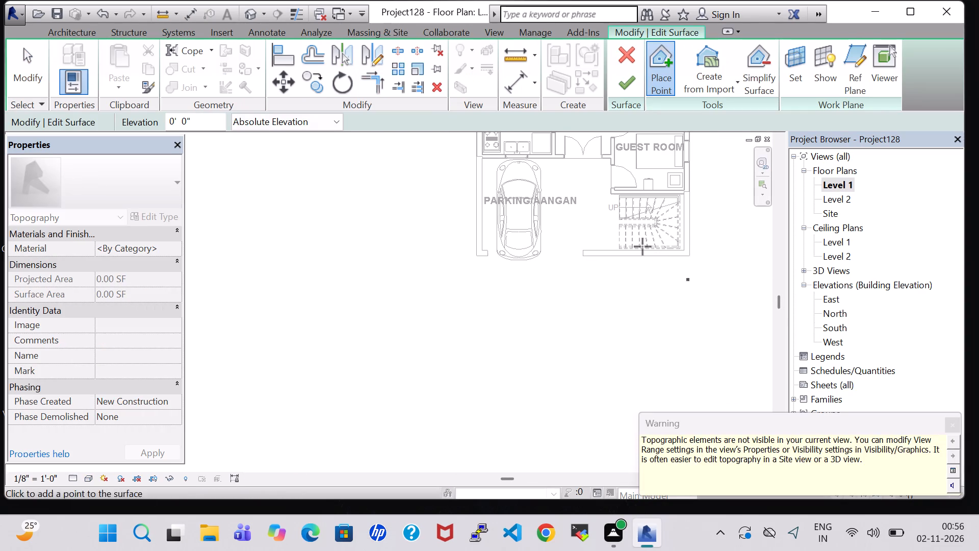
{"action": "scroll", "coordinate": [629, 228], "scroll_direction": "up", "scroll_amount": 6}
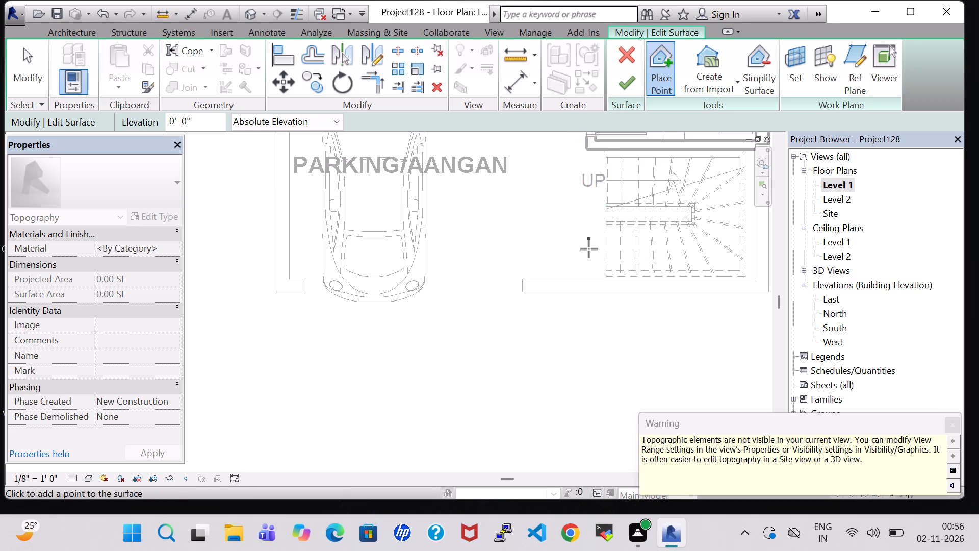
{"action": "left_click", "coordinate": [591, 290]}
{"action": "middle_click_drag", "start_coordinate": [650, 290], "coordinate": [536, 311]}
{"action": "left_click", "coordinate": [657, 315]}
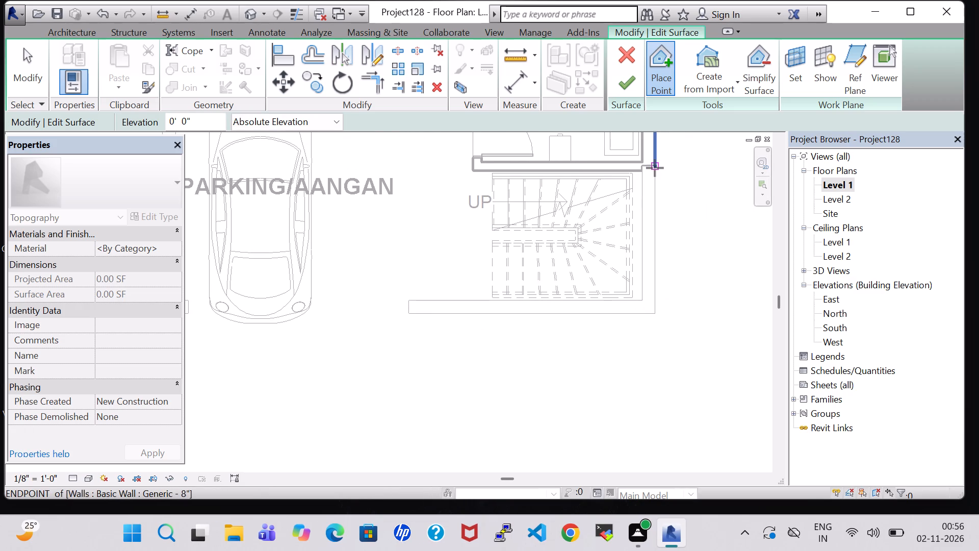
{"action": "double_click", "coordinate": [624, 81]}
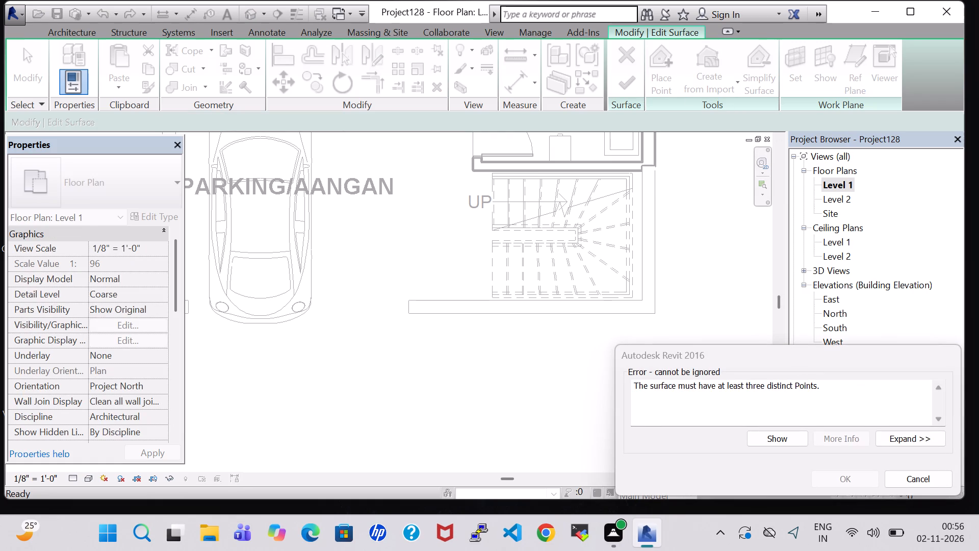
{"action": "left_click", "coordinate": [907, 483]}
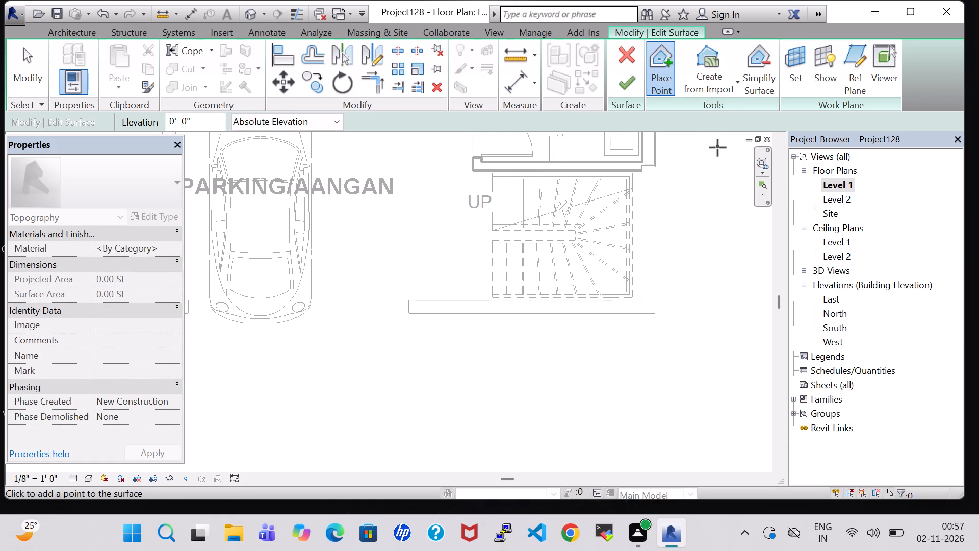
Add surface points at the stair area's northeast, southeast, northwest and southwest corners, and finish the toposurface.
{"action": "scroll", "coordinate": [655, 172], "scroll_direction": "up", "scroll_amount": 4}
{"action": "left_click", "coordinate": [655, 173]}
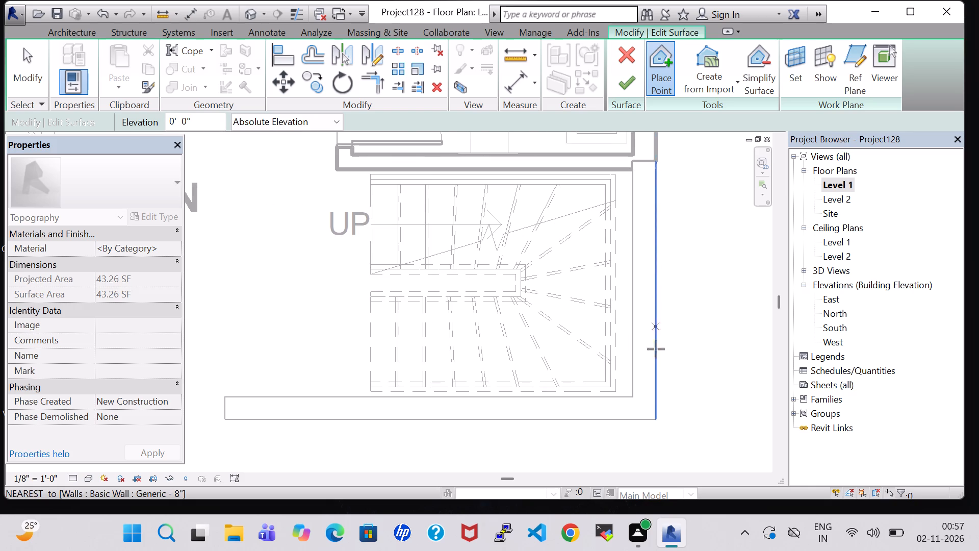
{"action": "left_click", "coordinate": [656, 417]}
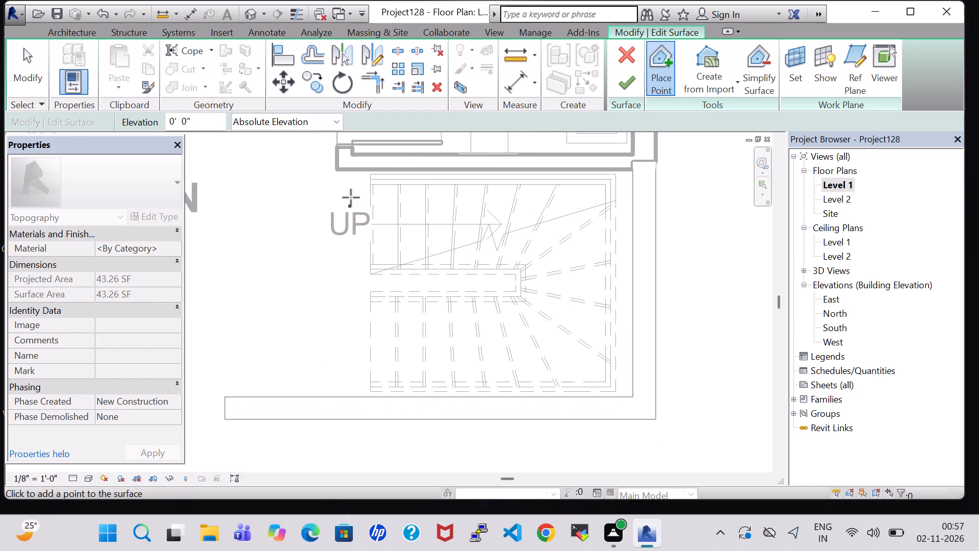
{"action": "left_click", "coordinate": [336, 171]}
{"action": "left_click", "coordinate": [337, 421]}
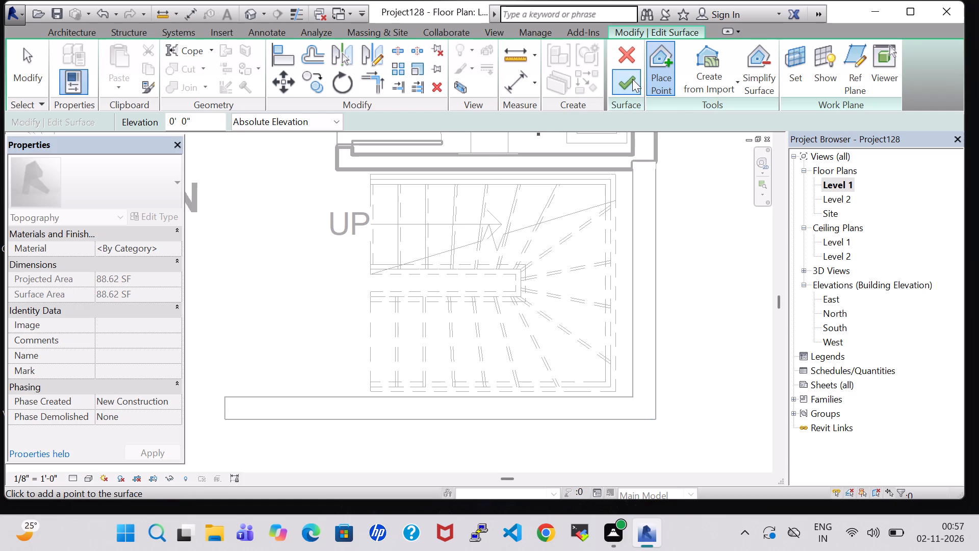
{"action": "left_click", "coordinate": [632, 79]}
Inspect the stair toposurface in the 3D view and check the properties of the parking toposurface.
{"action": "left_click", "coordinate": [254, 4]}
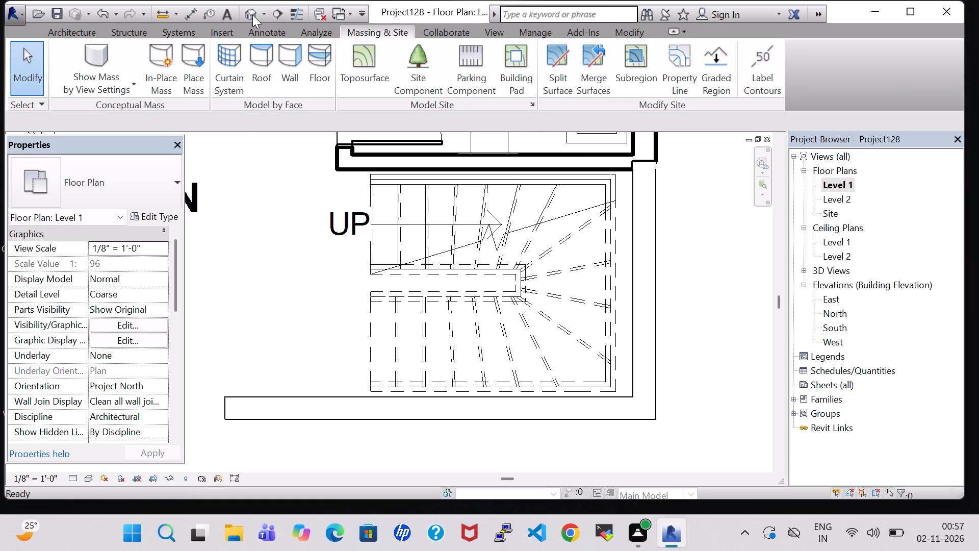
{"action": "left_click", "coordinate": [252, 15]}
{"action": "scroll", "coordinate": [448, 340], "scroll_direction": "up", "scroll_amount": 3}
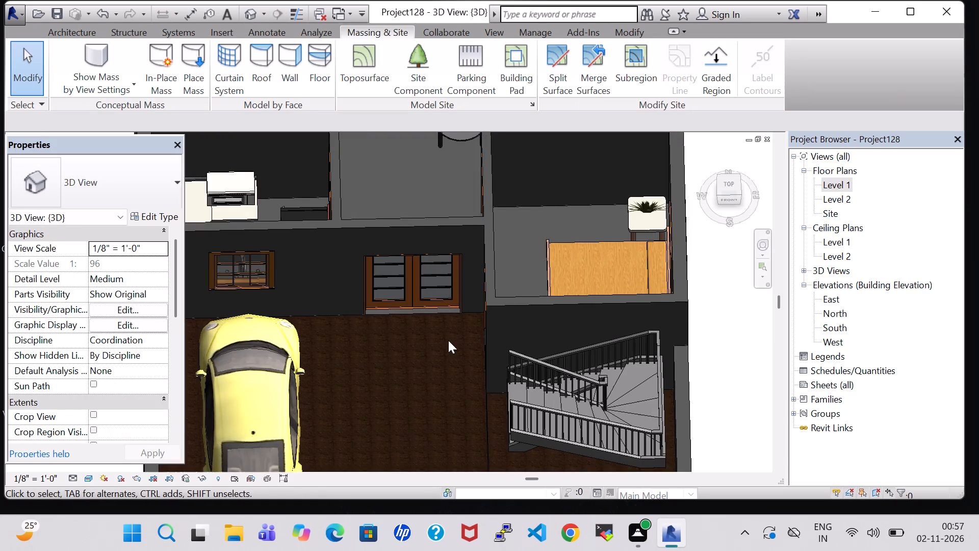
{"action": "scroll", "coordinate": [448, 340], "scroll_direction": "up", "scroll_amount": 3}
{"action": "middle_click_drag", "start_coordinate": [448, 340], "coordinate": [461, 157]}
{"action": "middle_click_drag", "start_coordinate": [487, 199], "coordinate": [481, 252], "text": "shift"}
{"action": "scroll", "coordinate": [481, 252], "scroll_direction": "down", "scroll_amount": 8}
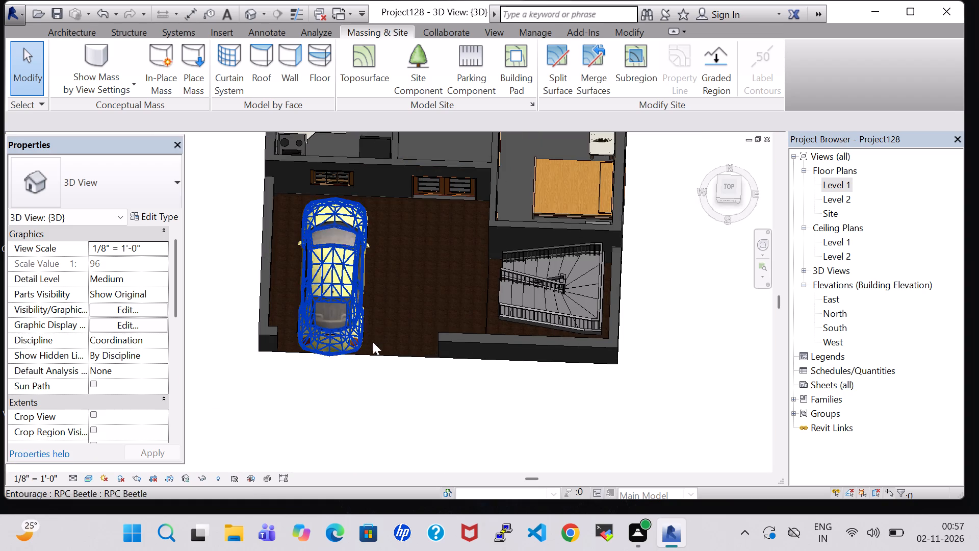
{"action": "left_click", "coordinate": [391, 353]}
{"action": "left_click", "coordinate": [174, 243]}
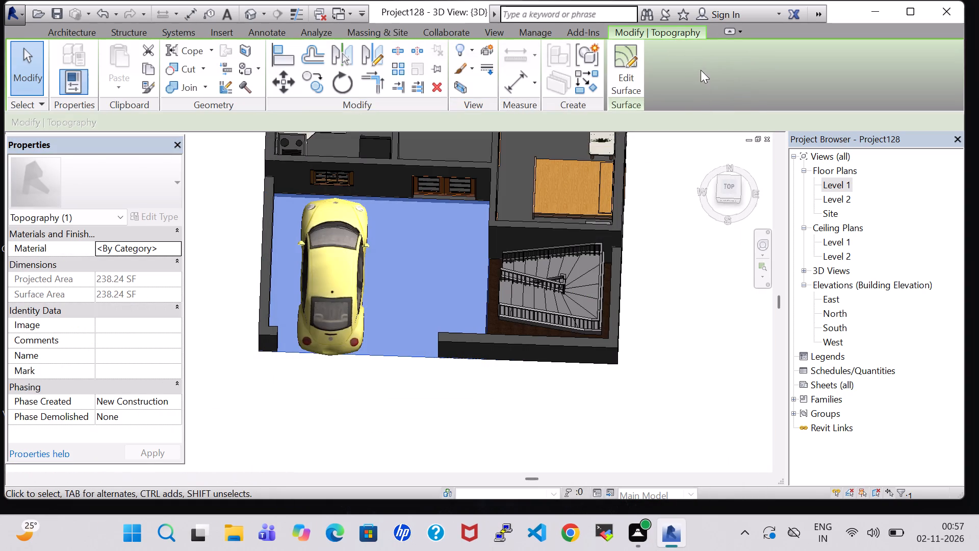
{"action": "double_click", "coordinate": [659, 363]}
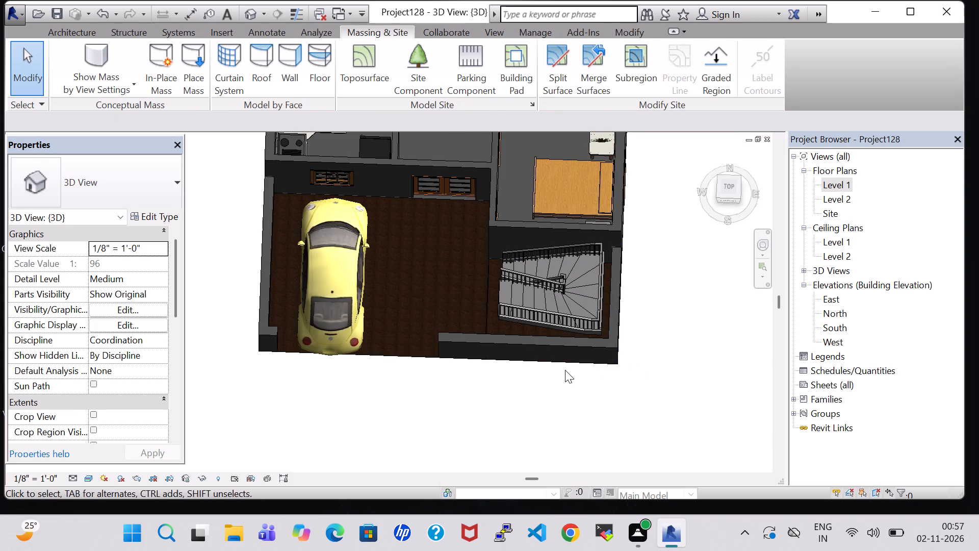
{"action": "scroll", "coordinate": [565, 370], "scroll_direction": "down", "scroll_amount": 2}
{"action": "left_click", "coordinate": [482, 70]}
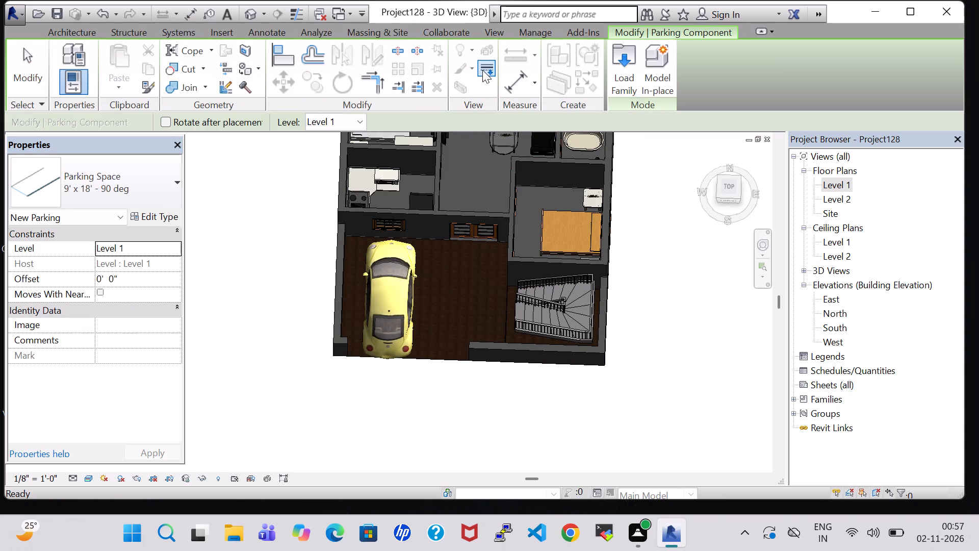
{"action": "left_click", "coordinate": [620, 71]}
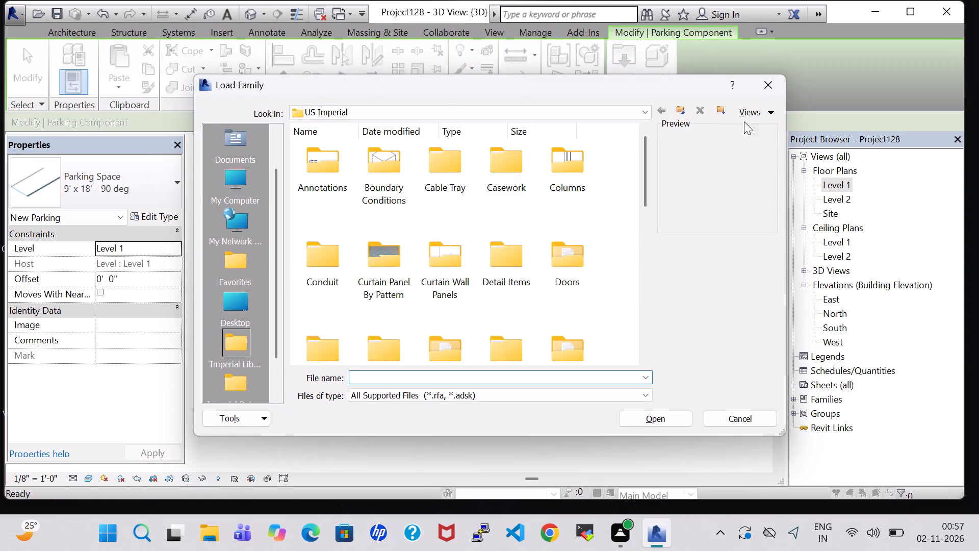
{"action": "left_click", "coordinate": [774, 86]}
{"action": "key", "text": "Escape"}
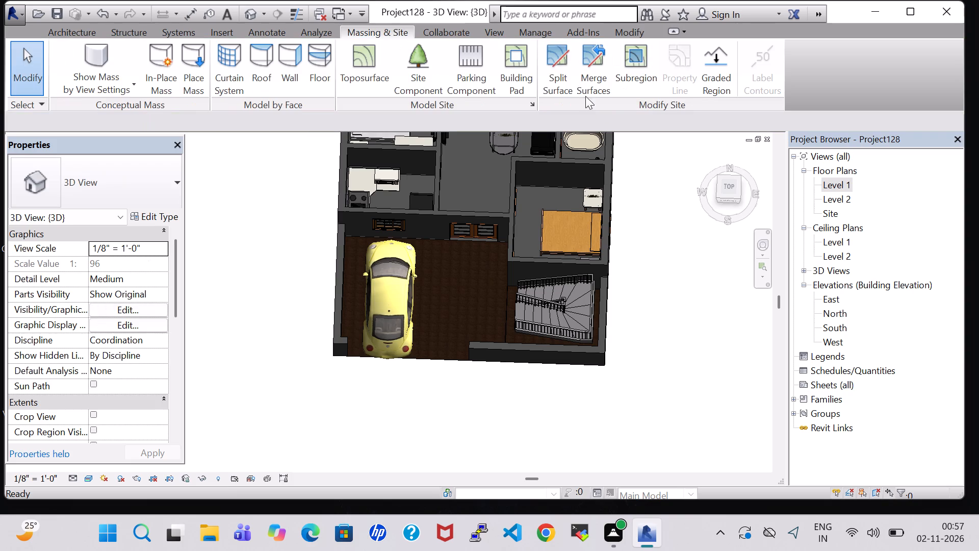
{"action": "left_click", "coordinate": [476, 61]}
In the Level 1 plan, place a rotated 9' x 18' - 90 deg Parking Space component around the car in the parking area.
{"action": "double_click", "coordinate": [832, 184]}
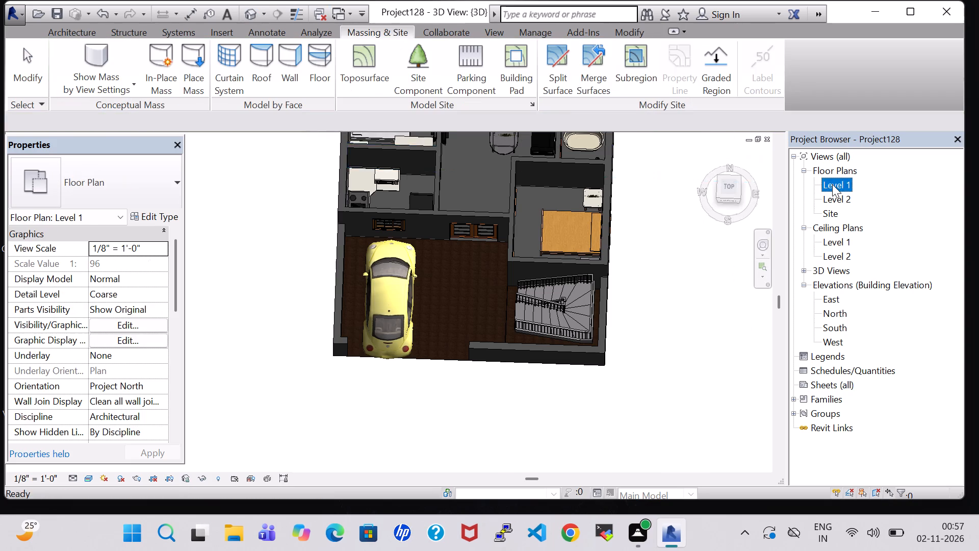
{"action": "scroll", "coordinate": [341, 264], "scroll_direction": "down", "scroll_amount": 7}
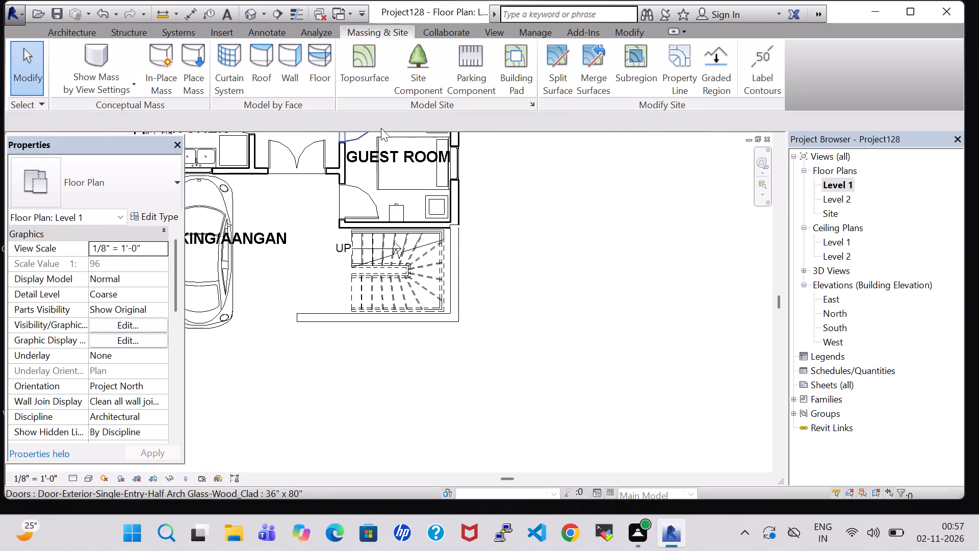
{"action": "left_click", "coordinate": [495, 79]}
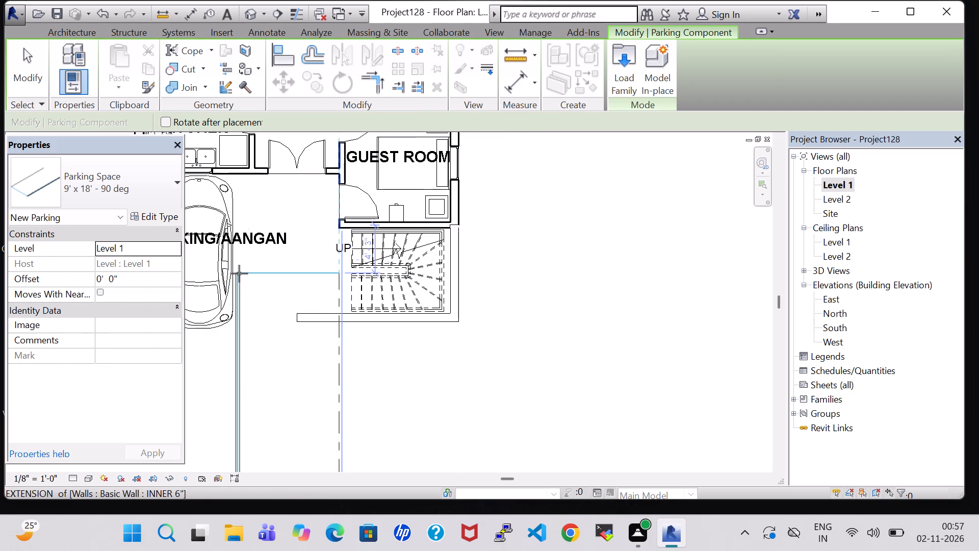
{"action": "middle_click_drag", "start_coordinate": [242, 273], "coordinate": [380, 257]}
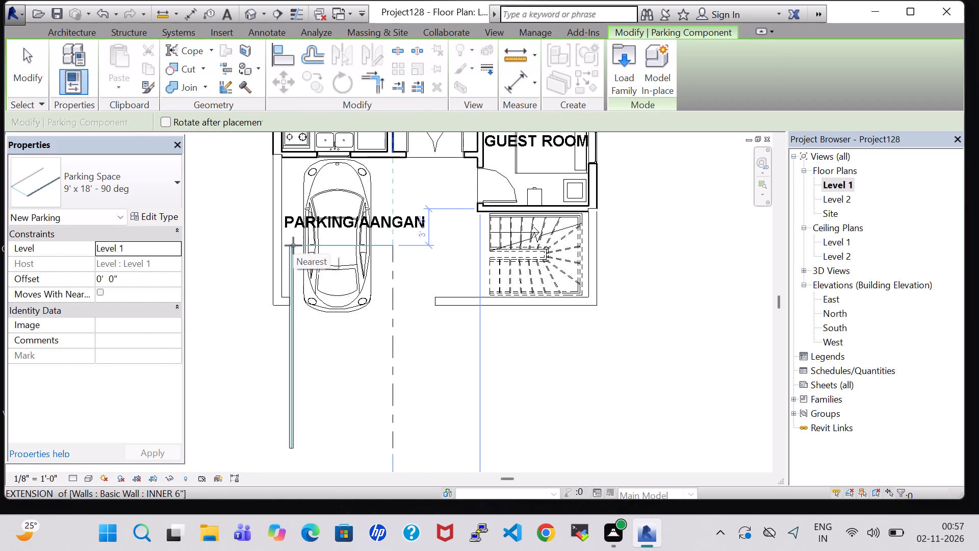
{"action": "key", "text": "space"}
{"action": "key", "text": "space"}
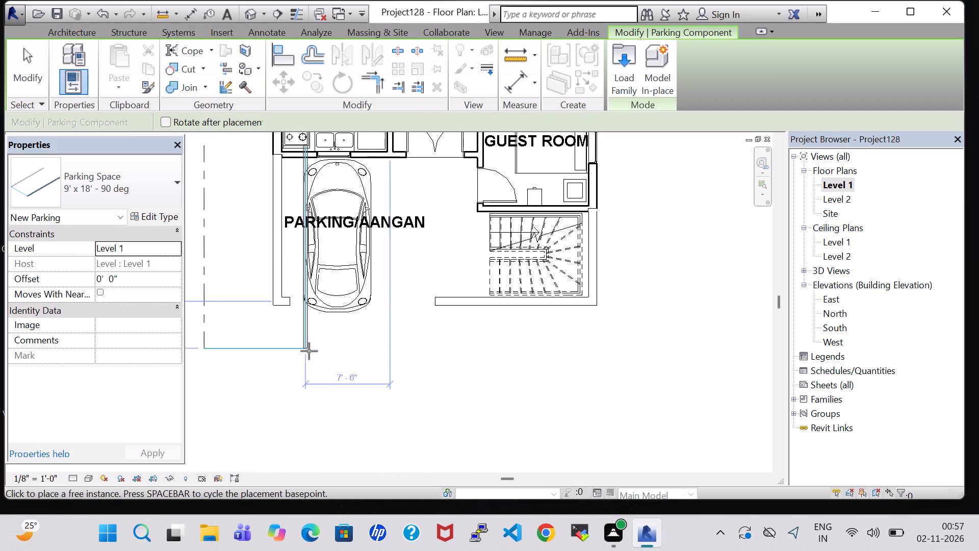
{"action": "left_click", "coordinate": [397, 379]}
{"action": "key", "text": "Escape"}
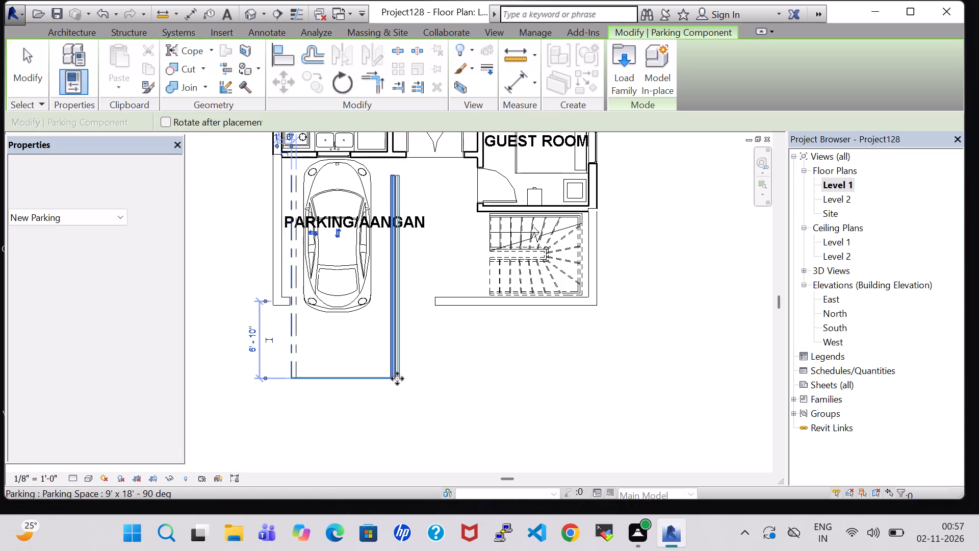
{"action": "key", "text": "Escape"}
Edit the parking space's type parameters, setting pl to 14' and pw to 7'.
{"action": "left_click", "coordinate": [353, 379]}
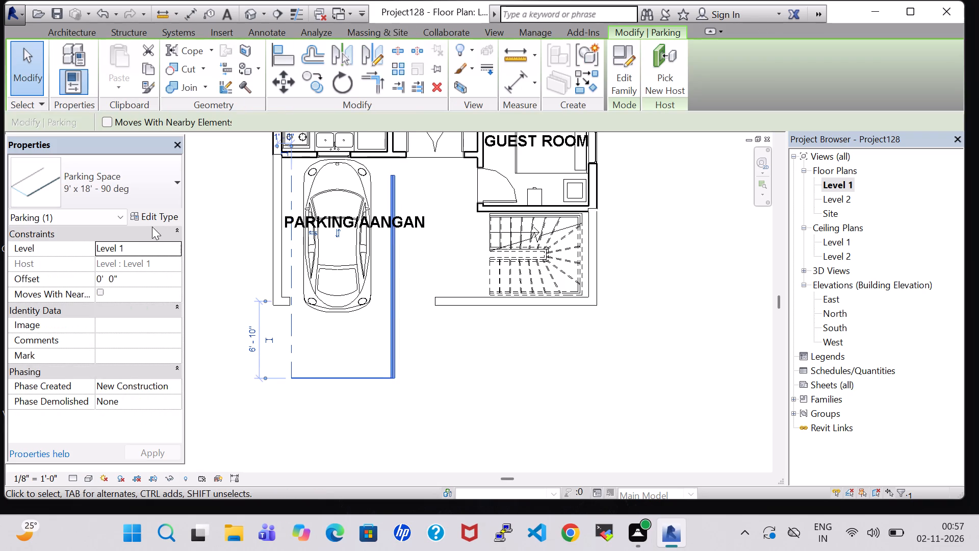
{"action": "left_click", "coordinate": [152, 216]}
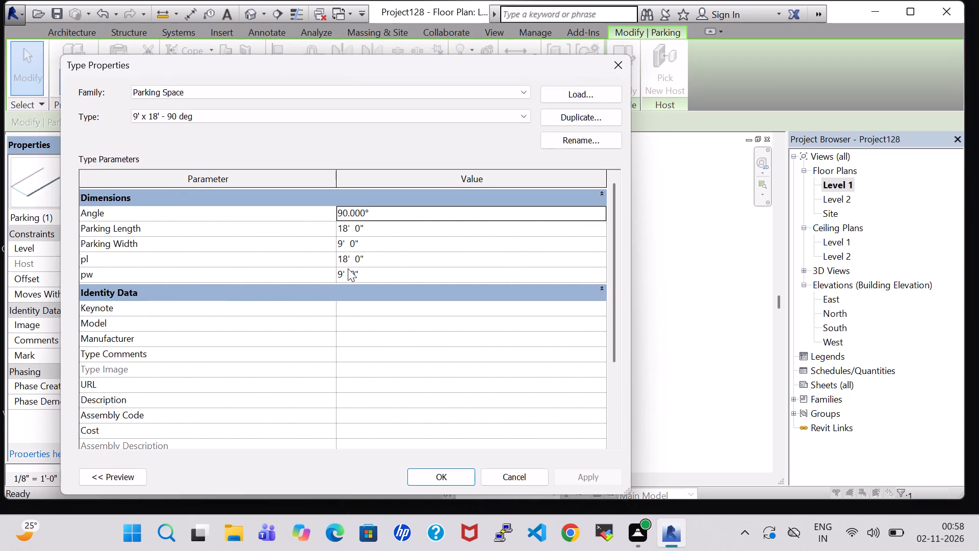
{"action": "left_click", "coordinate": [349, 261]}
{"action": "key", "text": "BackSpace"}
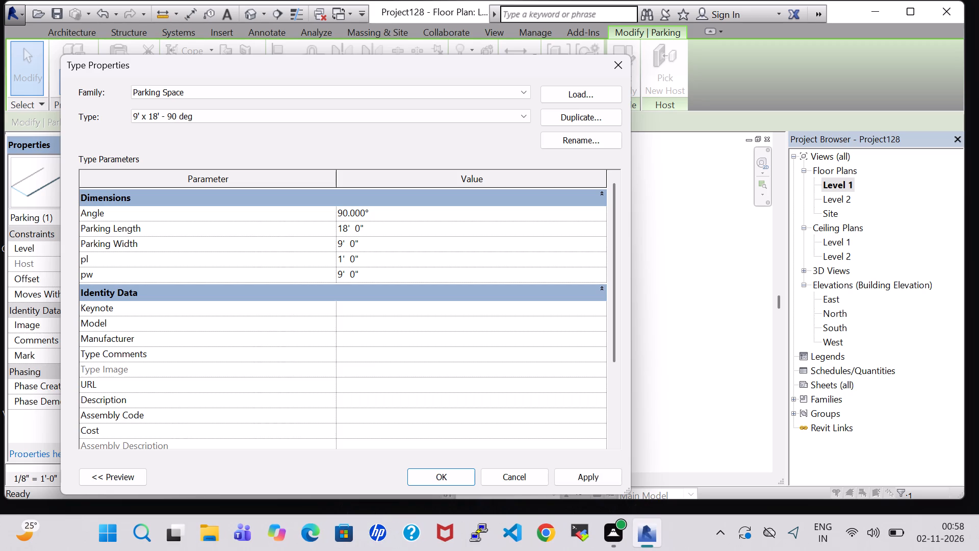
{"action": "key", "text": "4"}
{"action": "double_click", "coordinate": [342, 275]}
{"action": "key", "text": "BackSpace"}
{"action": "key", "text": "7"}
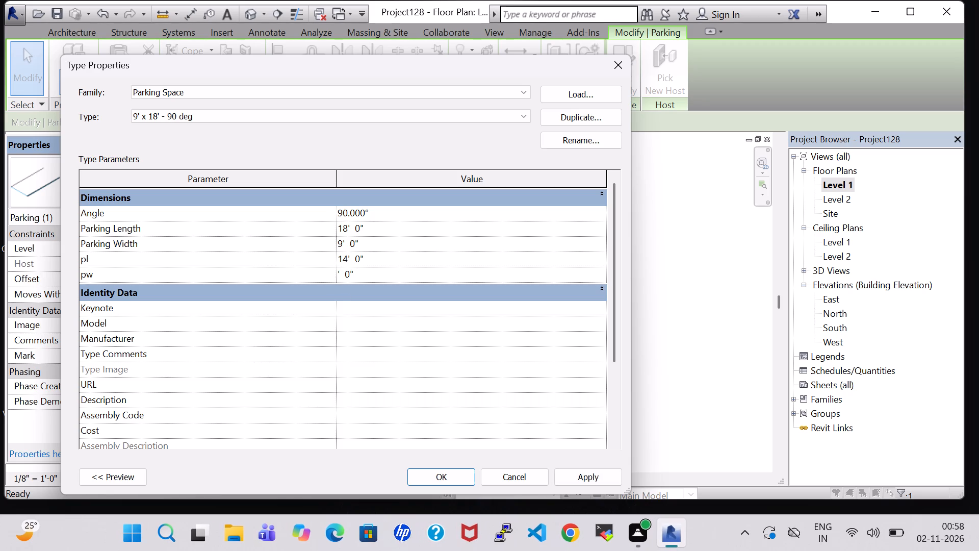
{"action": "left_click", "coordinate": [467, 479]}
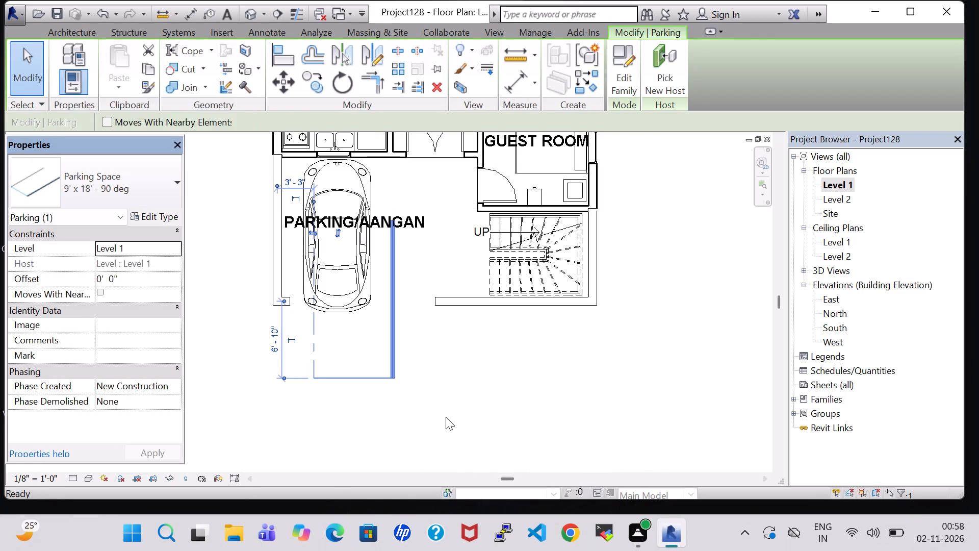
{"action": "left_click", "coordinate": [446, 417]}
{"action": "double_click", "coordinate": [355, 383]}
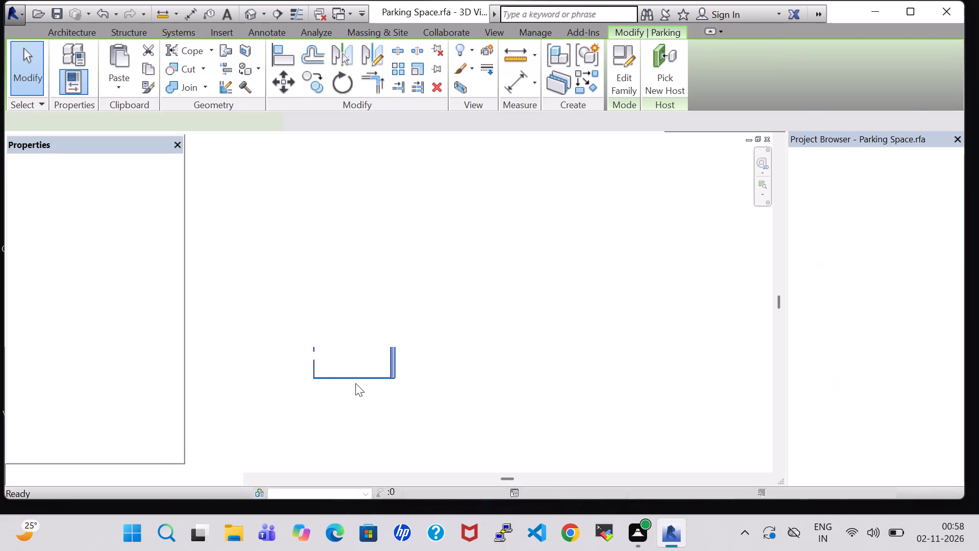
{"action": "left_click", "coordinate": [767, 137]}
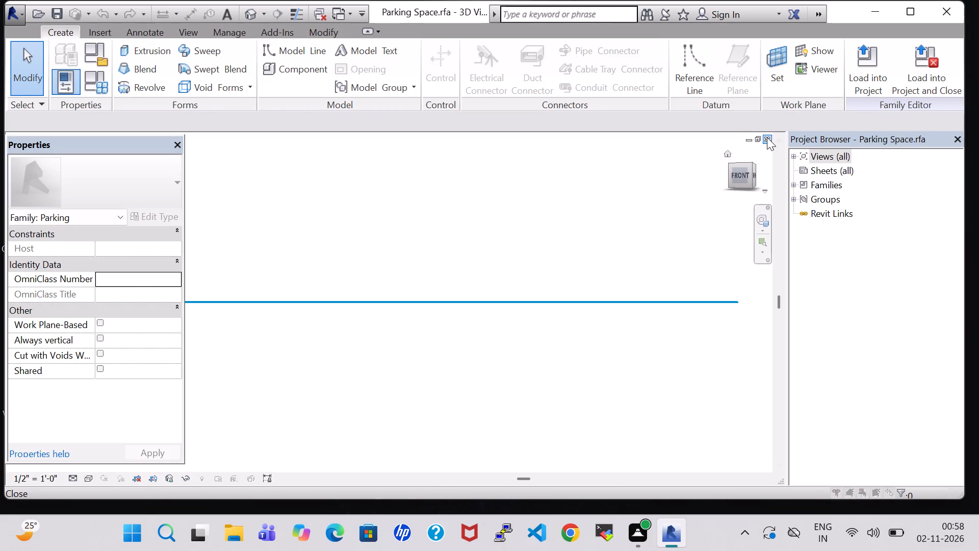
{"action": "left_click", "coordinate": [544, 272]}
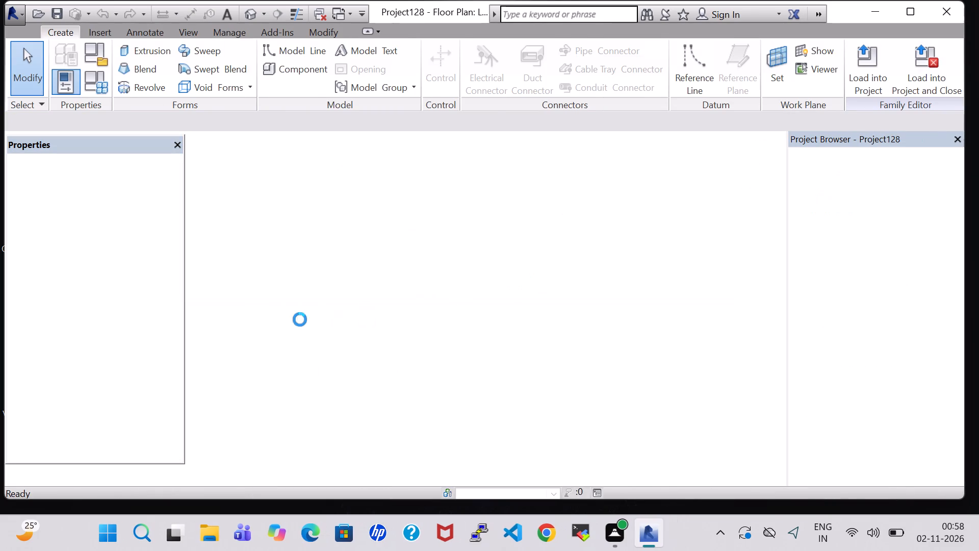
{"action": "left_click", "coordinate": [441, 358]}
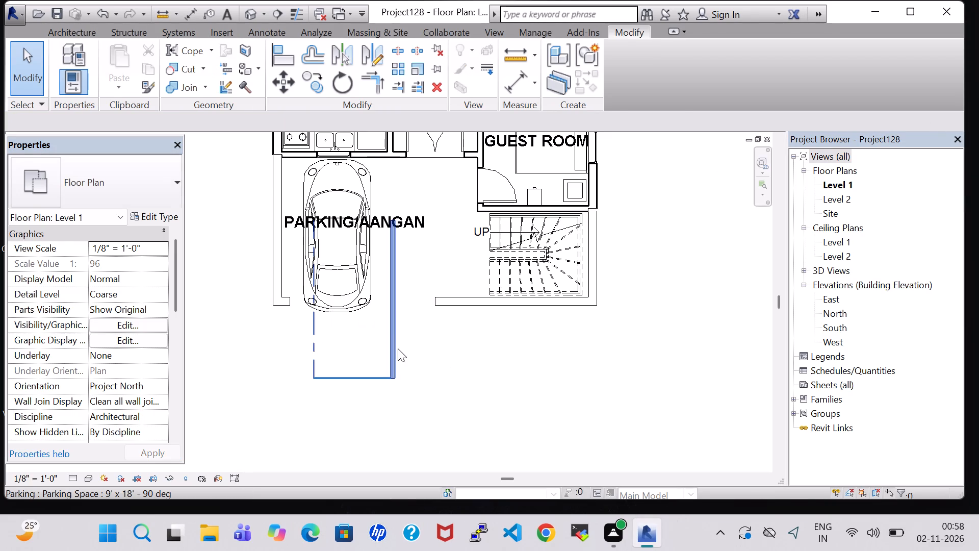
Nudge the parking space west and north to frame the car, about 1'-9" from the west wall and 1'-7" beyond the south wall.
{"action": "left_click", "coordinate": [398, 348]}
{"action": "key", "text": "Left"}
{"action": "key", "text": "Left"}
{"action": "key", "text": "Left"}
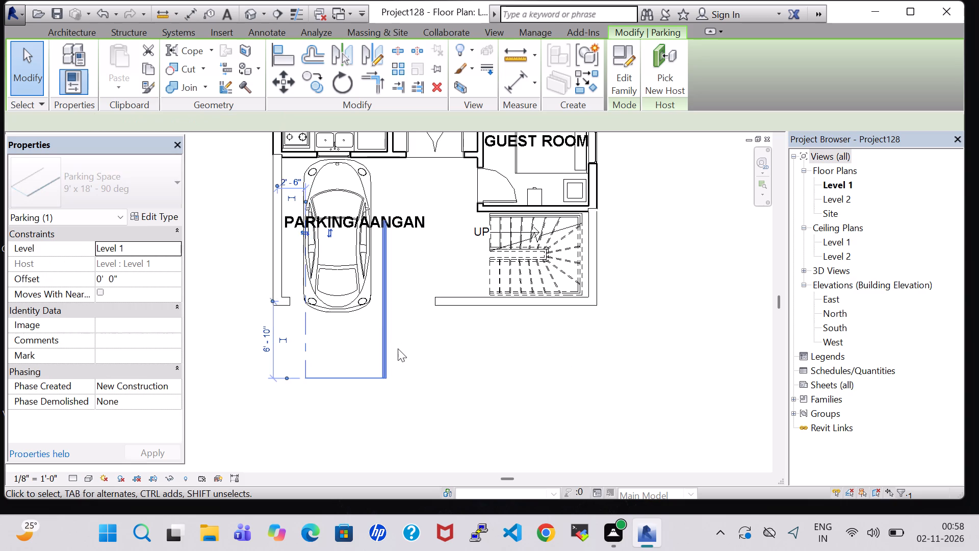
{"action": "key", "text": "Left"}
{"action": "key", "text": "Left"}
{"action": "key", "text": "Left"}
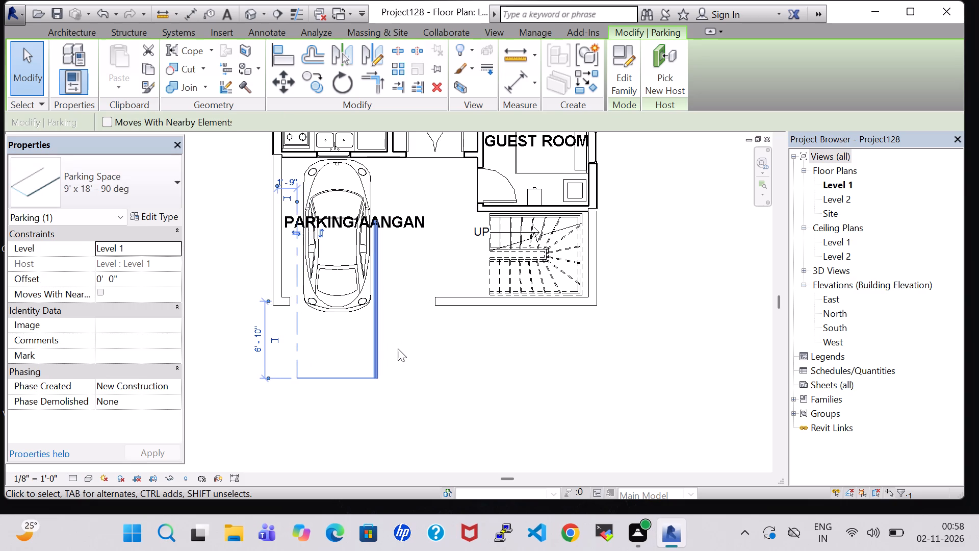
{"action": "key", "text": "Up"}
{"action": "key", "text": "Up"}
{"action": "key", "text": "Up"}
{"action": "key", "text": "Up"}
{"action": "key", "text": "Up"}
{"action": "key", "text": "Up"}
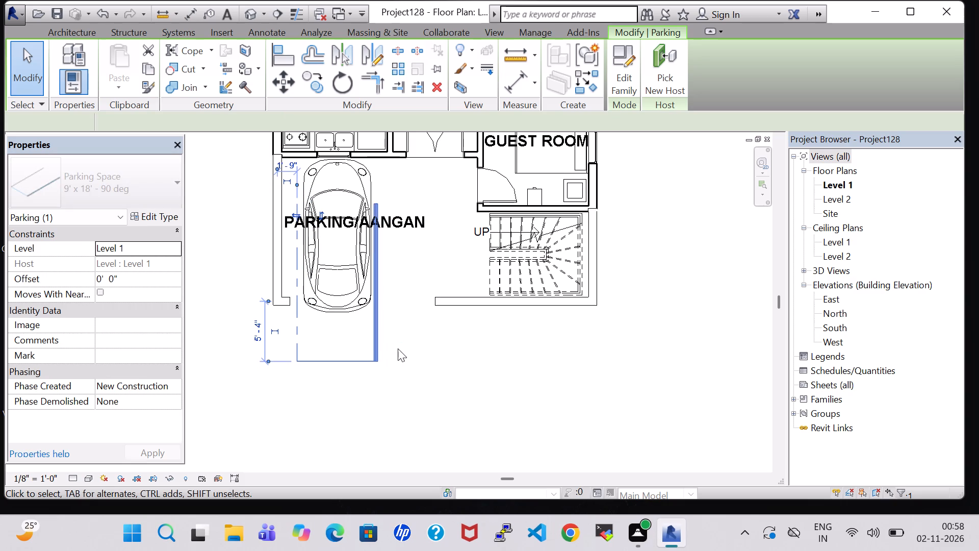
{"action": "key", "text": "Up"}
{"action": "key", "text": "Up"}
{"action": "key", "text": "Up"}
{"action": "key", "text": "Up"}
{"action": "key", "text": "Up"}
{"action": "key", "text": "Up"}
{"action": "key", "text": "Up"}
{"action": "key", "text": "Up"}
{"action": "key", "text": "Up"}
{"action": "key", "text": "Up"}
{"action": "key", "text": "Up"}
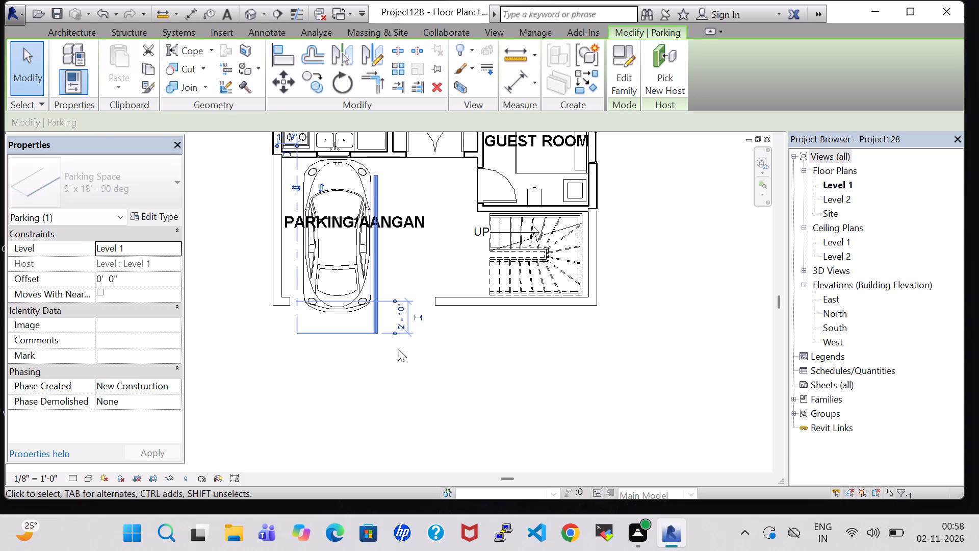
{"action": "key", "text": "Up"}
{"action": "key", "text": "Up"}
{"action": "key", "text": "Up"}
{"action": "key", "text": "Up"}
{"action": "key", "text": "Up"}
{"action": "key", "text": "Up"}
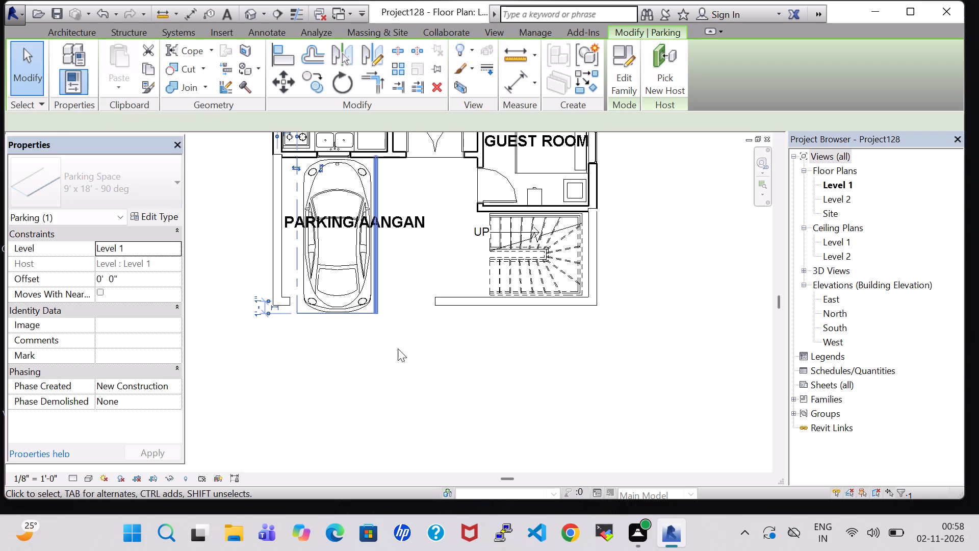
{"action": "key", "text": "Down"}
{"action": "key", "text": "Down"}
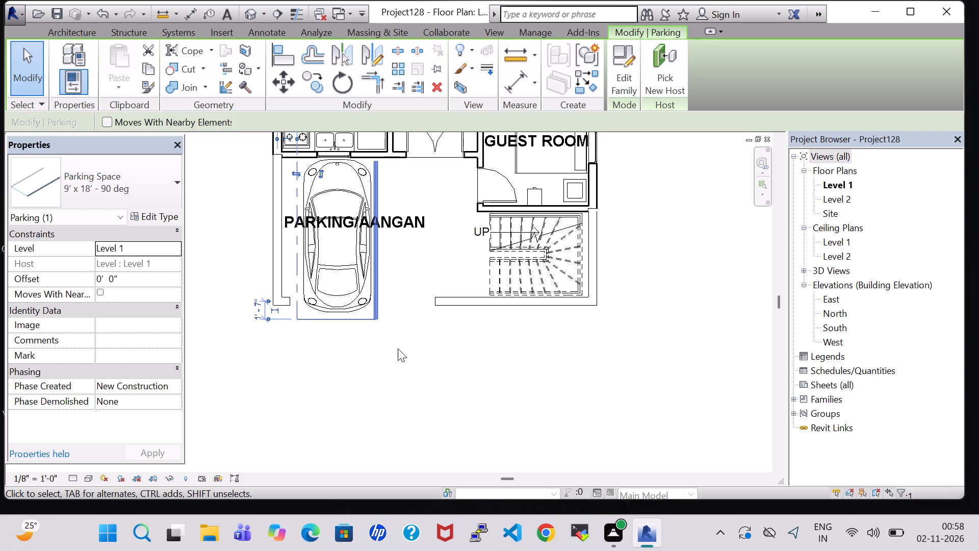
{"action": "left_click", "coordinate": [449, 356]}
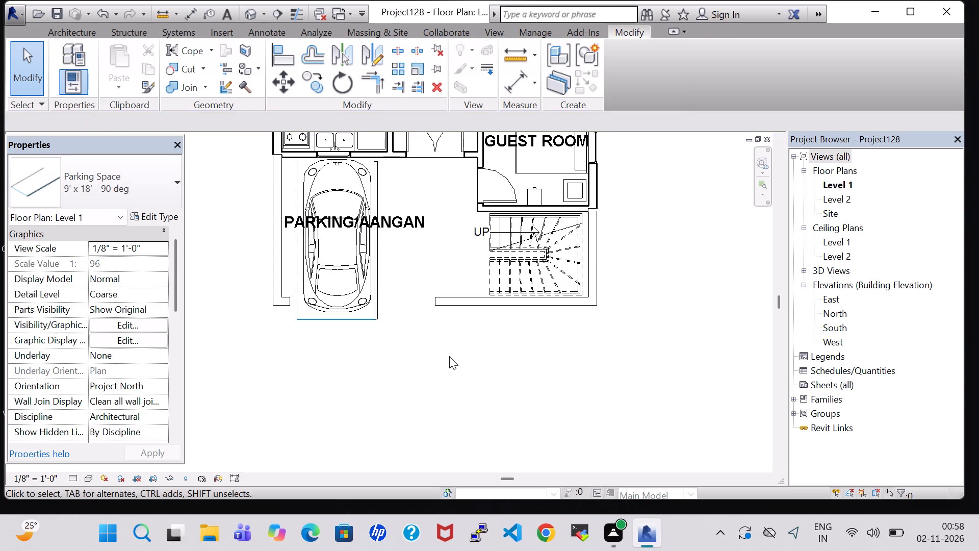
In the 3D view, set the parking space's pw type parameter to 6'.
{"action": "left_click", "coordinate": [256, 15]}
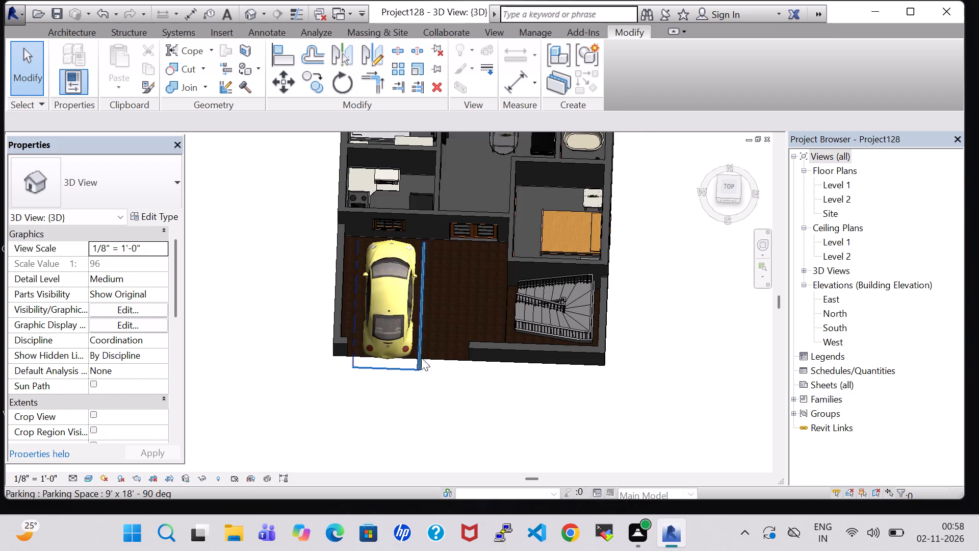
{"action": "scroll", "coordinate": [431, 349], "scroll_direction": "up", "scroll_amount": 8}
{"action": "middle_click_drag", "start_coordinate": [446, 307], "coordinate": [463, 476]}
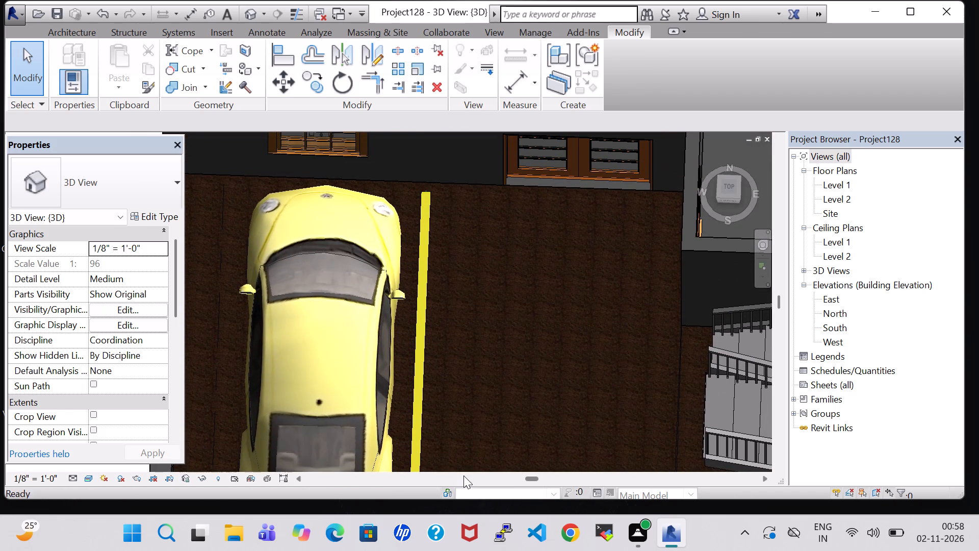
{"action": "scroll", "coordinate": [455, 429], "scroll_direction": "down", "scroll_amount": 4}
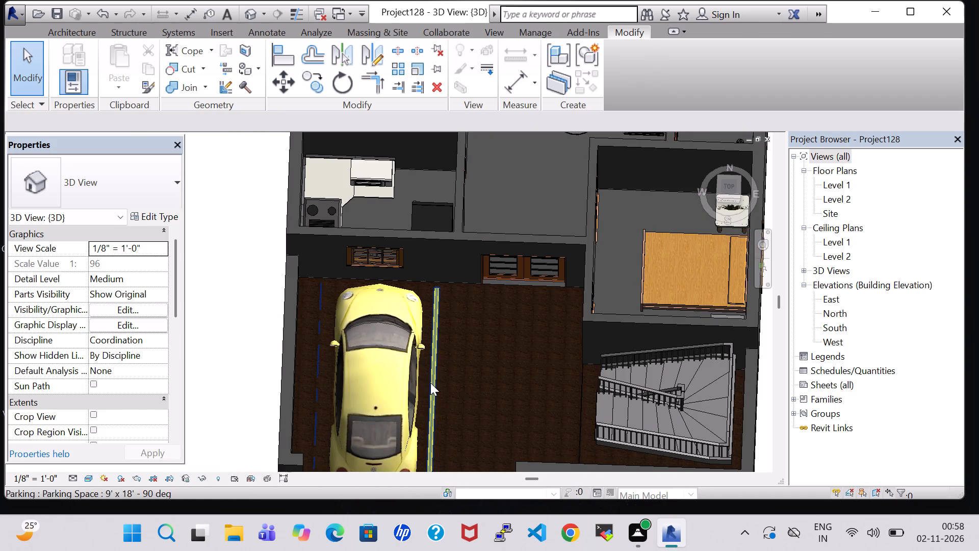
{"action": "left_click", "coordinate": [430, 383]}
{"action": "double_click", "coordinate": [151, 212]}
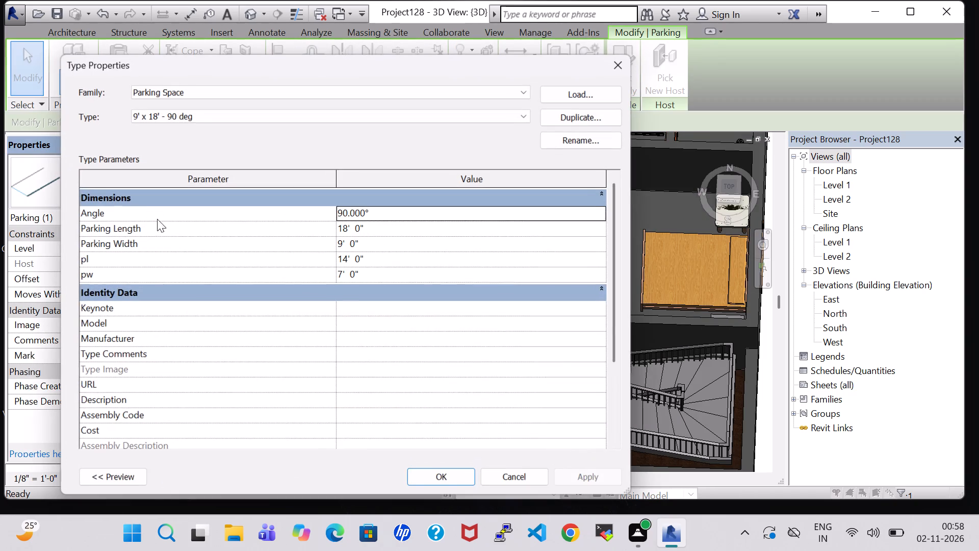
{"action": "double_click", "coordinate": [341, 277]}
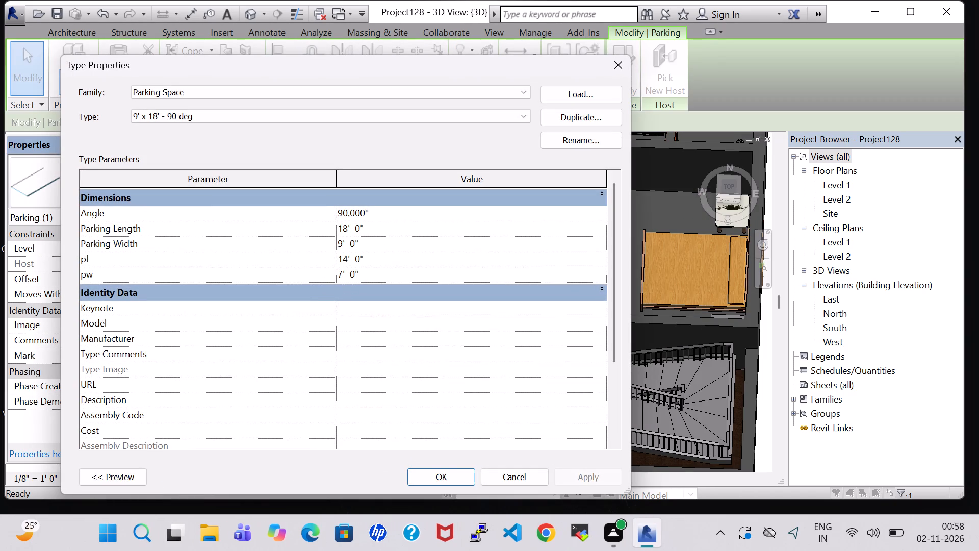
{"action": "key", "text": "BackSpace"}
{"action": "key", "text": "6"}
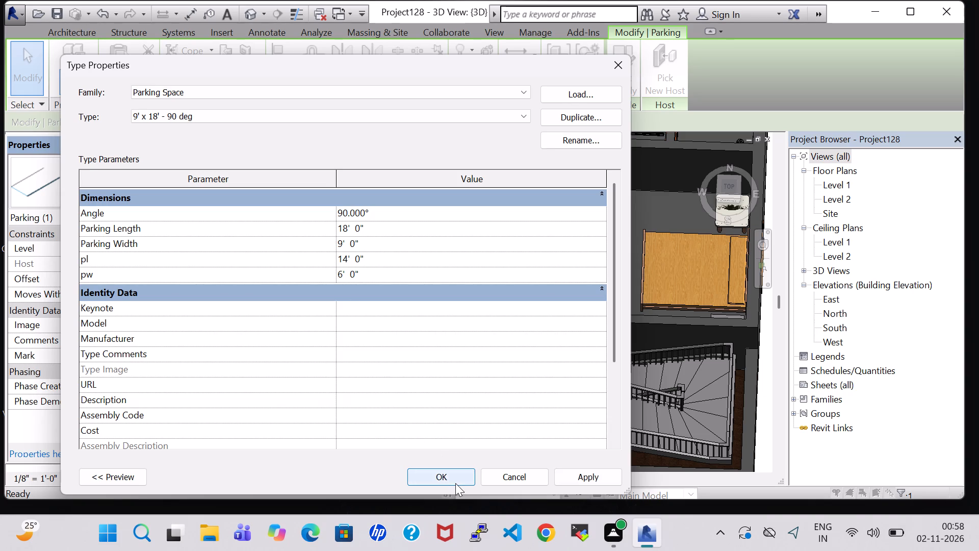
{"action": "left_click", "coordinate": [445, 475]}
Nudge the parking space north until its south edge is about 0'-0 1/2" from the front wall line.
{"action": "scroll", "coordinate": [459, 430], "scroll_direction": "down", "scroll_amount": 3}
{"action": "middle_click_drag", "start_coordinate": [468, 422], "coordinate": [482, 346]}
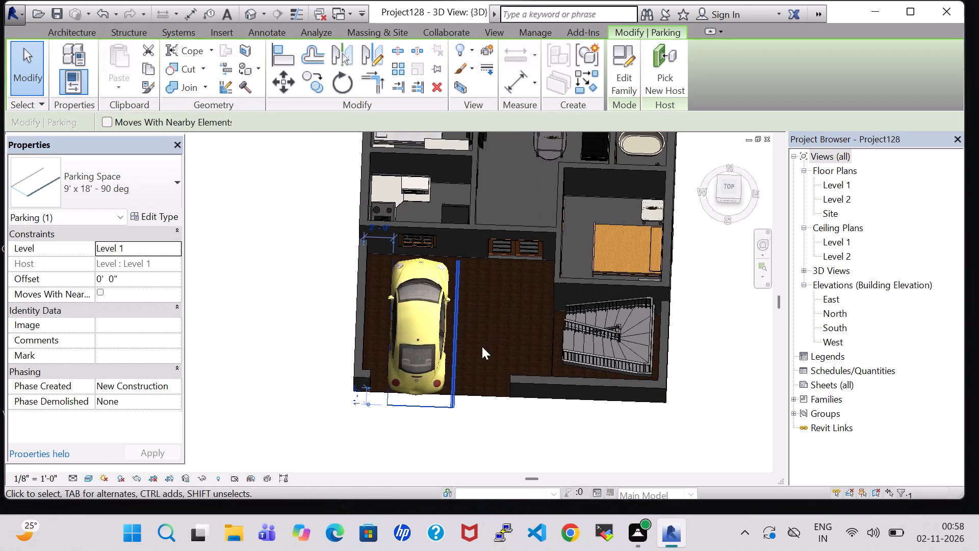
{"action": "key", "text": "Up"}
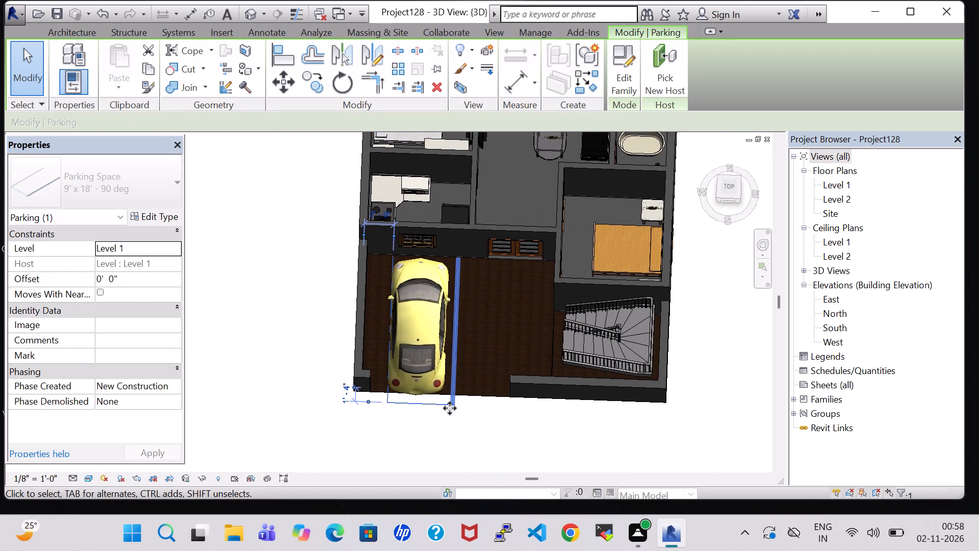
{"action": "key", "text": "Up"}
{"action": "key", "text": "Up"}
{"action": "key", "text": "Up"}
{"action": "key", "text": "Up"}
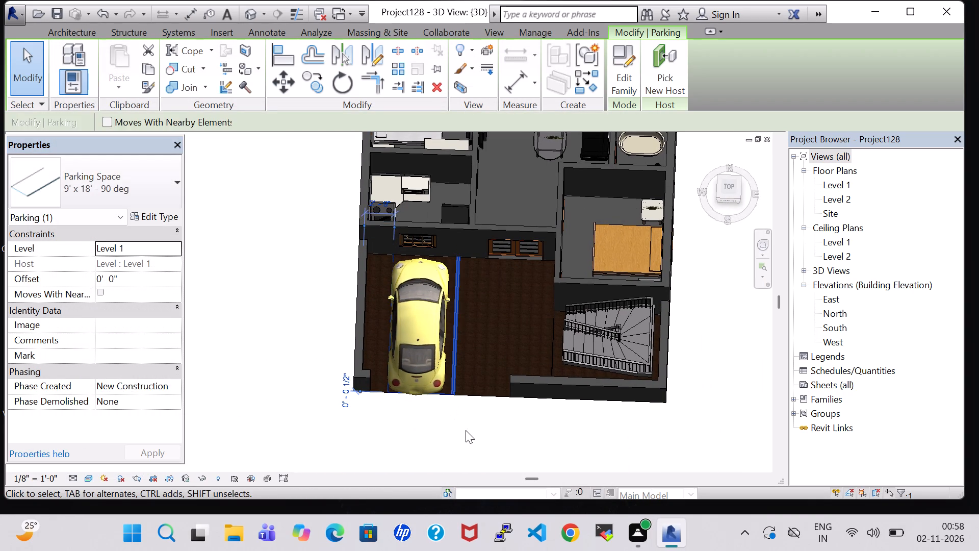
{"action": "left_click", "coordinate": [466, 430]}
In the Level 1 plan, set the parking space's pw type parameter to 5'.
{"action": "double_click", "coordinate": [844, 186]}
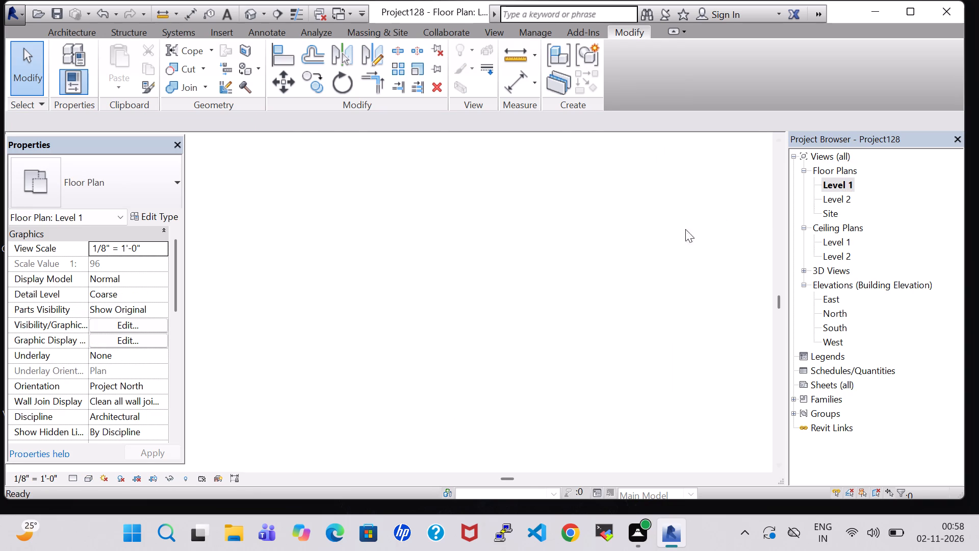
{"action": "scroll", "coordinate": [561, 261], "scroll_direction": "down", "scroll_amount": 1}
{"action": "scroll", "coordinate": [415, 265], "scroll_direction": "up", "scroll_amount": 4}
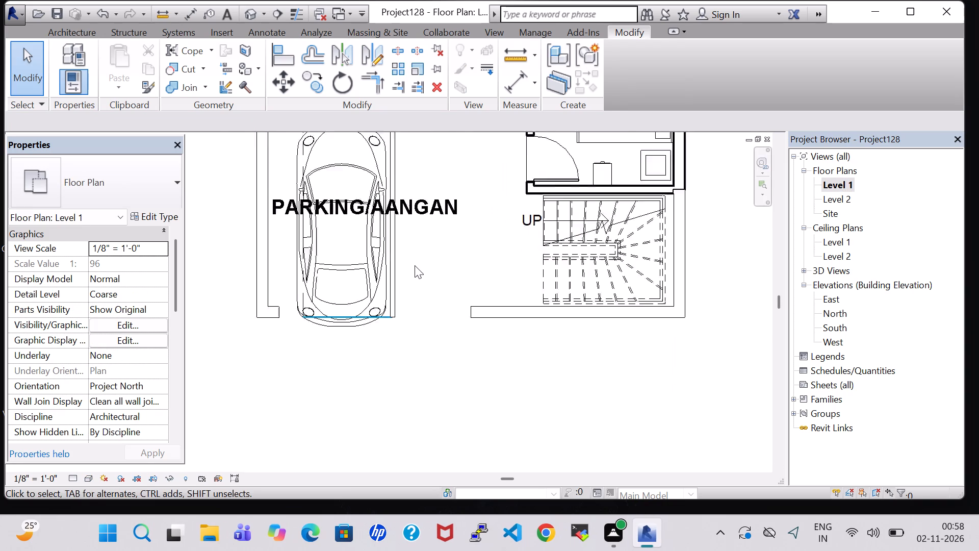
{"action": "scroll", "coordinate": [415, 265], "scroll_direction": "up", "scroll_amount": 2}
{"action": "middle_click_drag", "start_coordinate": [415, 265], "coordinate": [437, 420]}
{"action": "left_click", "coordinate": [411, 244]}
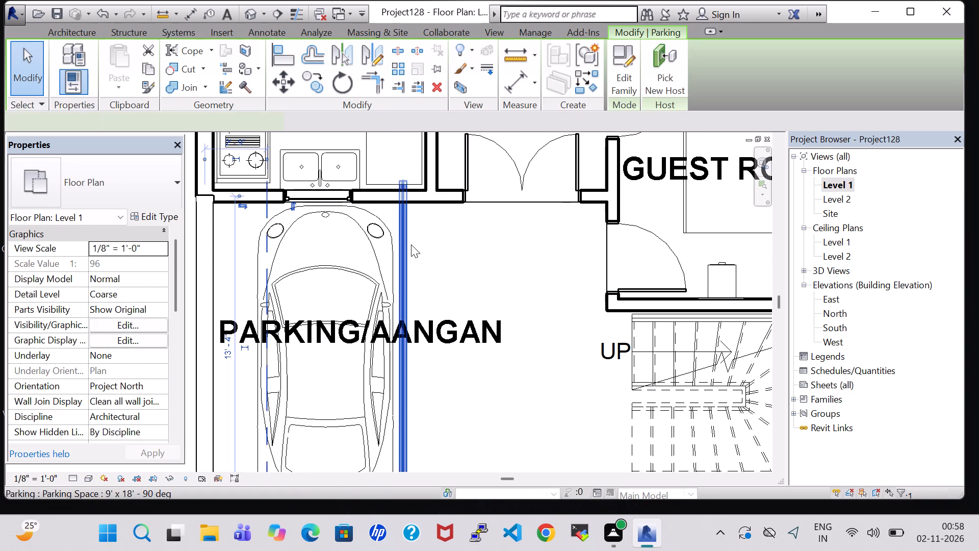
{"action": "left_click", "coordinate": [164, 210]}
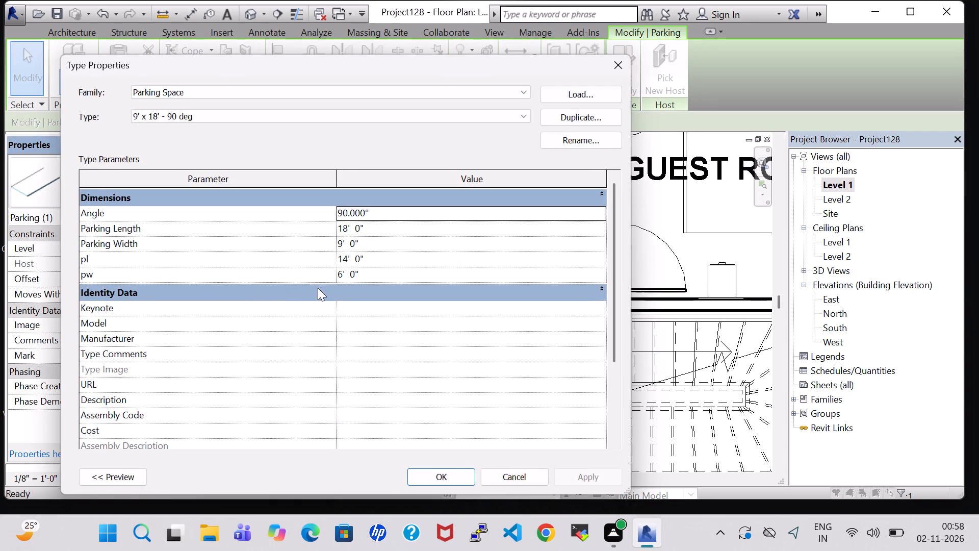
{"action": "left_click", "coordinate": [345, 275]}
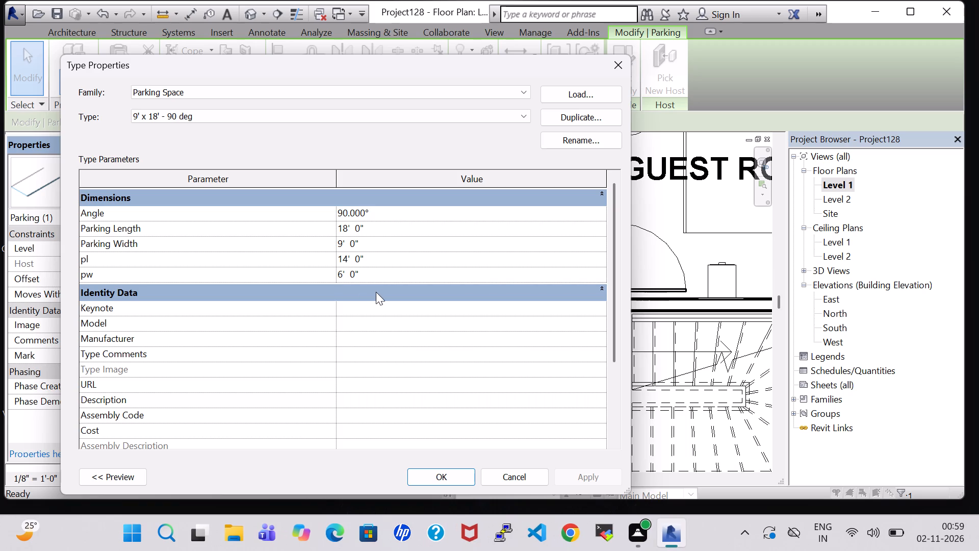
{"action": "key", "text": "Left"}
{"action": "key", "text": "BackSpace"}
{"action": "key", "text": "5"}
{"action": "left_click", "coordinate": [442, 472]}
Edit the parking space's type parameters, setting pw to 7' and pl to 13'.
{"action": "scroll", "coordinate": [516, 395], "scroll_direction": "down", "scroll_amount": 5}
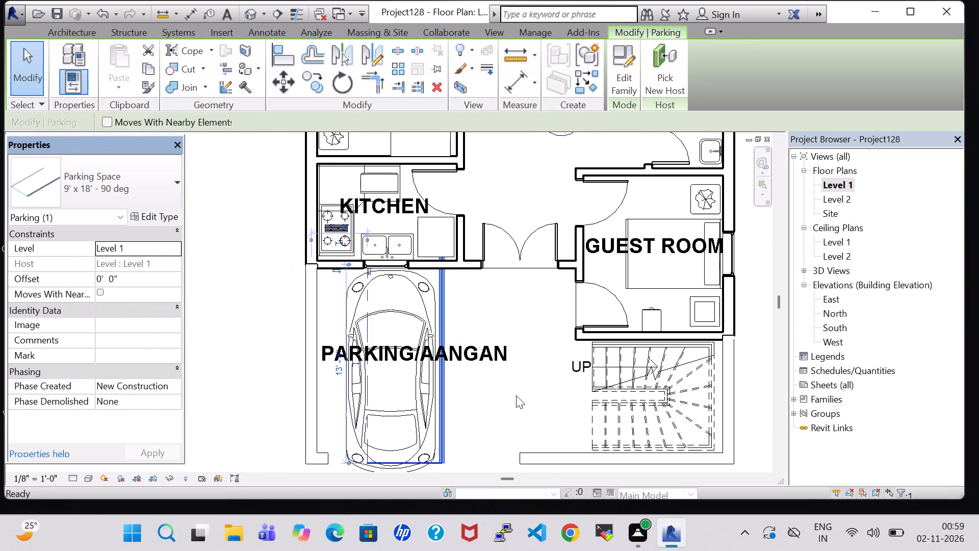
{"action": "scroll", "coordinate": [516, 395], "scroll_direction": "down", "scroll_amount": 1}
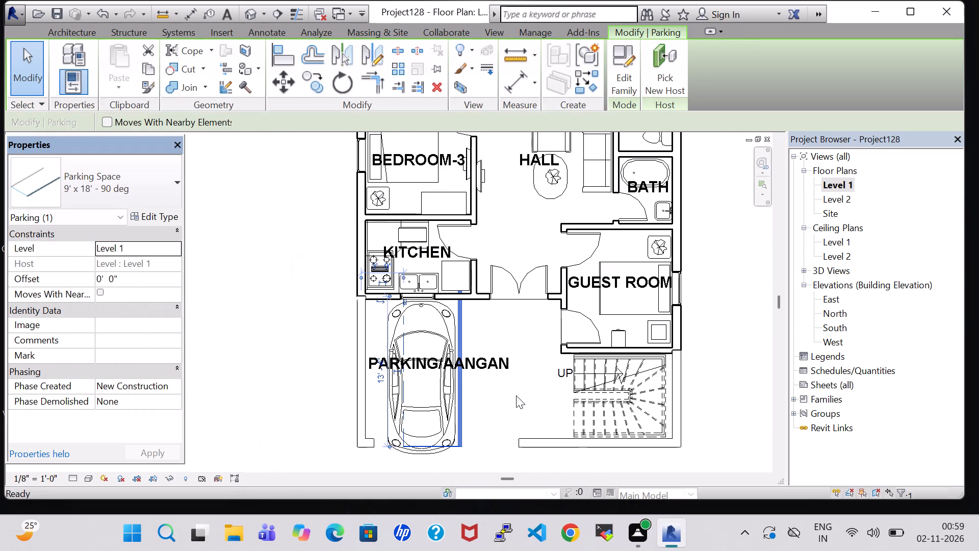
{"action": "left_click", "coordinate": [500, 330]}
{"action": "left_click", "coordinate": [468, 332]}
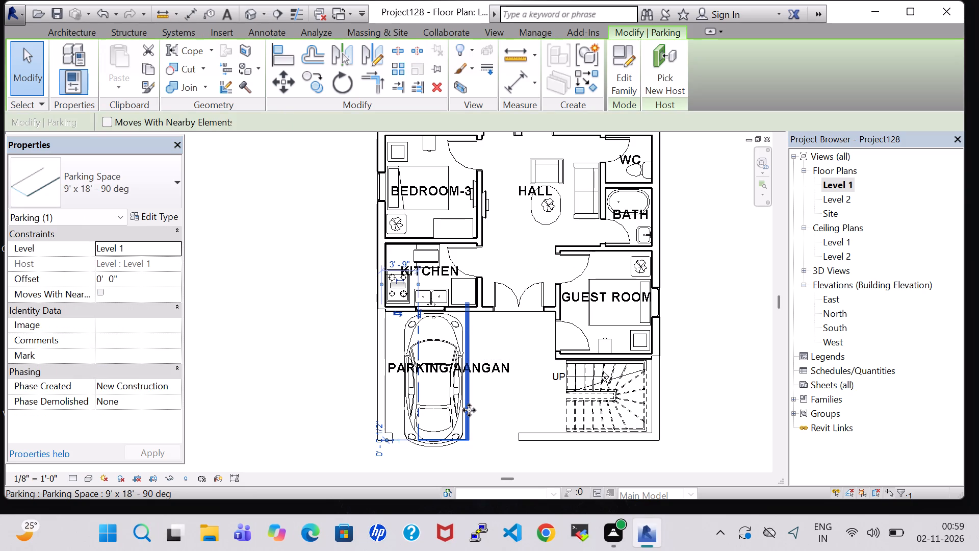
{"action": "left_click", "coordinate": [162, 217]}
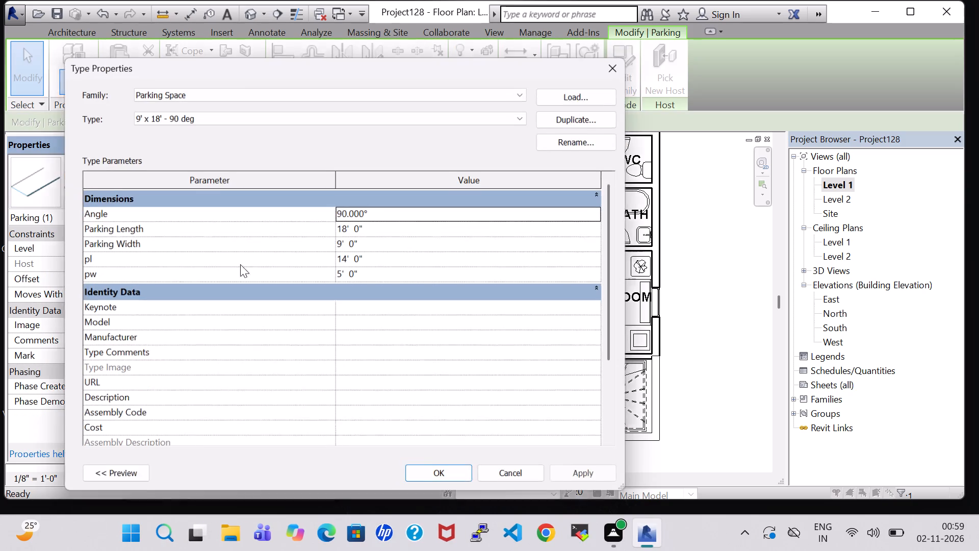
{"action": "double_click", "coordinate": [341, 278]}
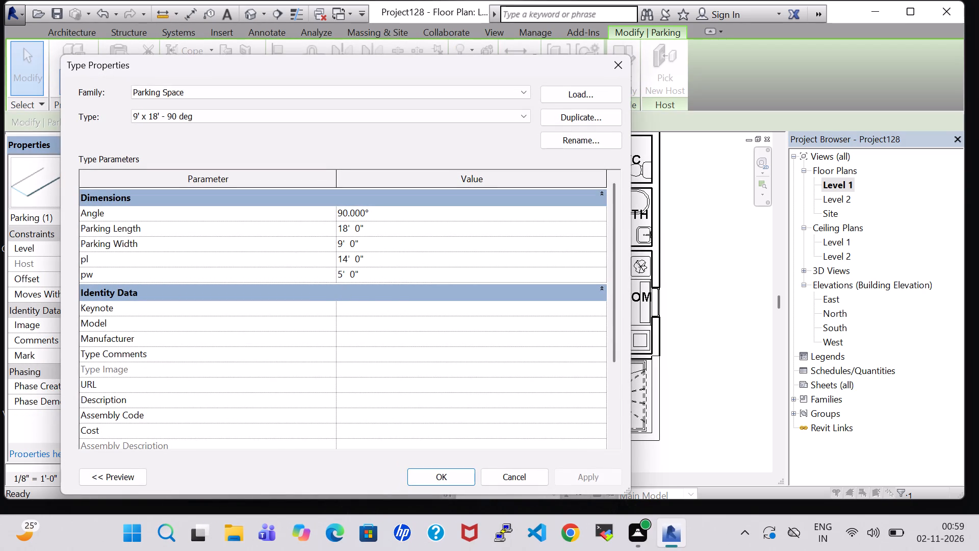
{"action": "key", "text": "BackSpace"}
{"action": "key", "text": "7"}
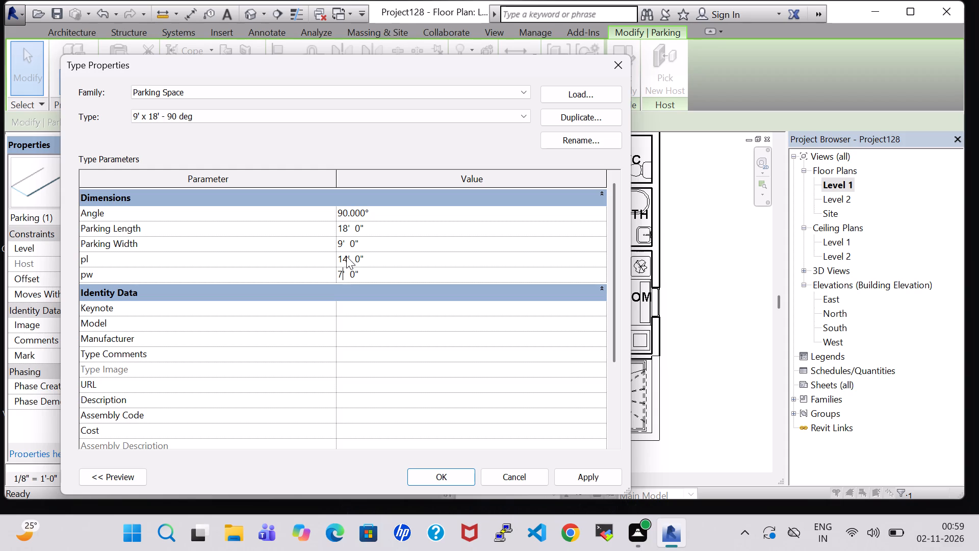
{"action": "double_click", "coordinate": [347, 257]}
{"action": "key", "text": "BackSpace"}
{"action": "key", "text": "3"}
{"action": "left_click", "coordinate": [448, 474]}
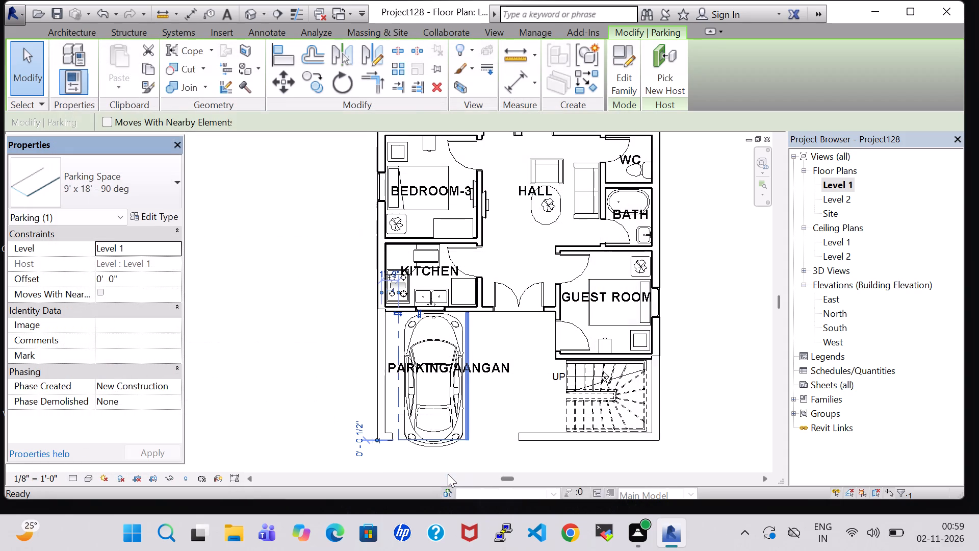
Nudge the parking space south until its south edge is about 1'-4" from the front wall line.
{"action": "double_click", "coordinate": [516, 414]}
{"action": "left_click", "coordinate": [471, 422]}
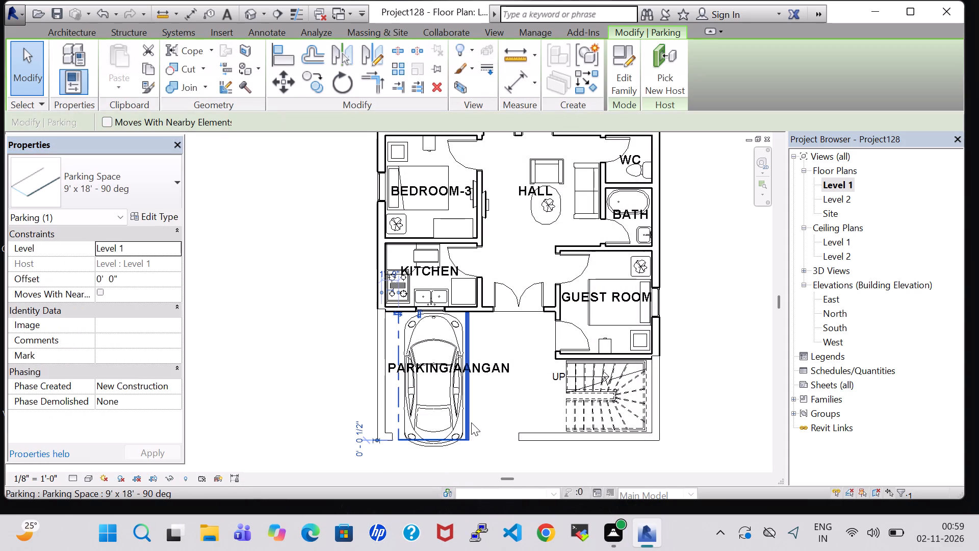
{"action": "key", "text": "Down"}
{"action": "key", "text": "Down"}
{"action": "key", "text": "Down"}
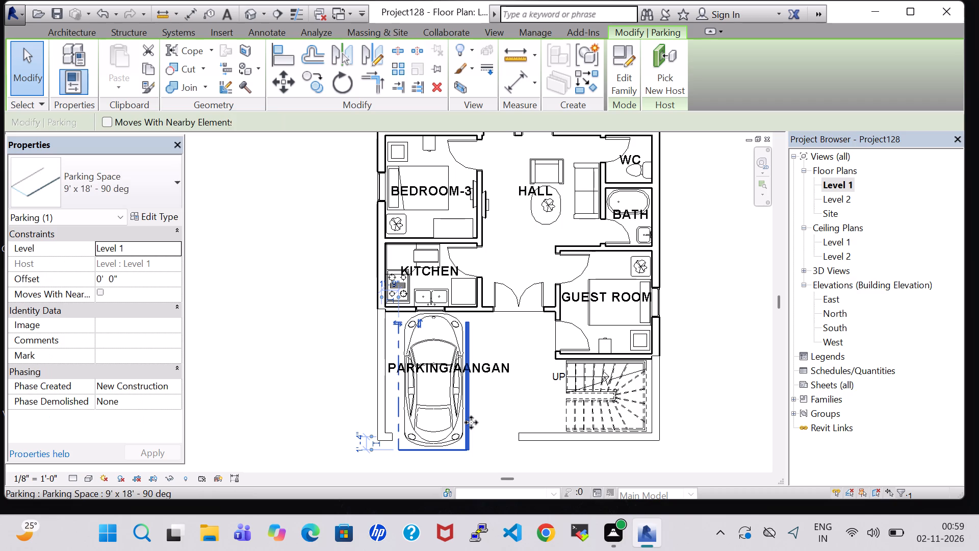
{"action": "left_click", "coordinate": [503, 411]}
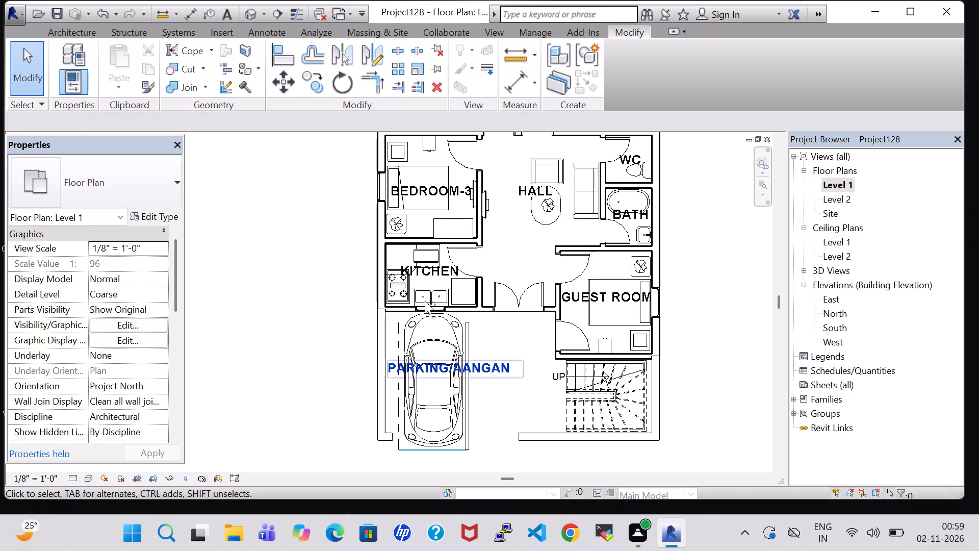
In the 3D view, nudge the parking space north until its south edge is about 0'-6" from the front wall line.
{"action": "left_click", "coordinate": [251, 7]}
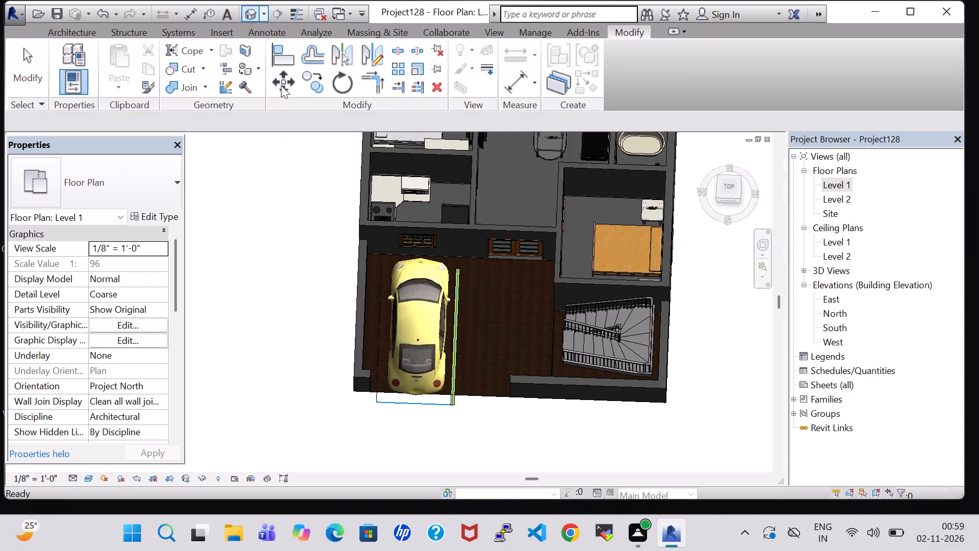
{"action": "scroll", "coordinate": [451, 363], "scroll_direction": "up", "scroll_amount": 3}
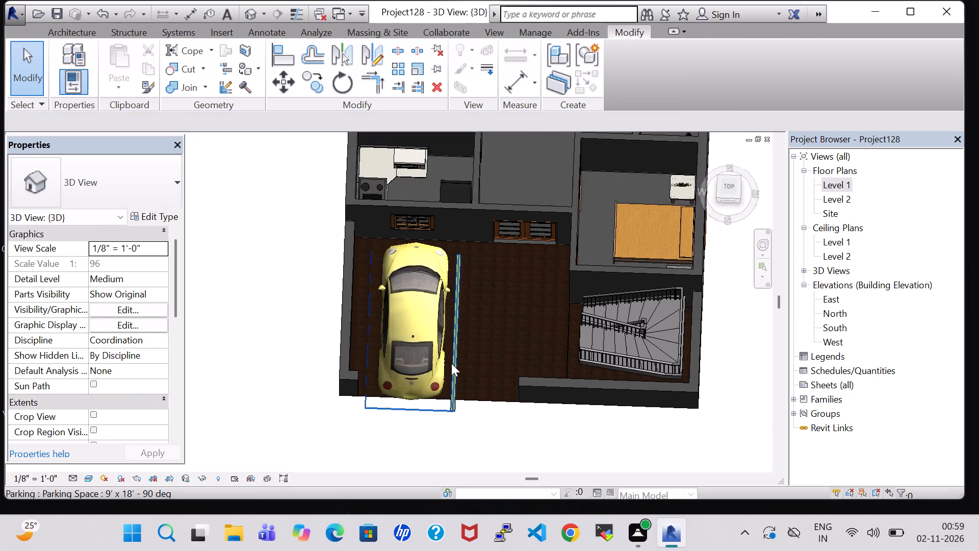
{"action": "left_click", "coordinate": [456, 369]}
{"action": "key", "text": "Up"}
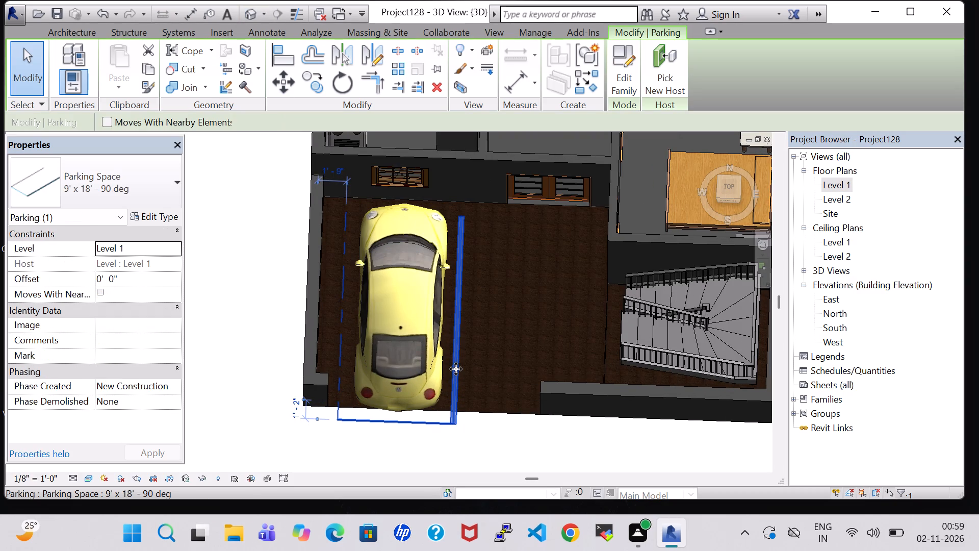
{"action": "key", "text": "Up"}
{"action": "key", "text": "Up"}
{"action": "key", "text": "Up"}
{"action": "key", "text": "Up"}
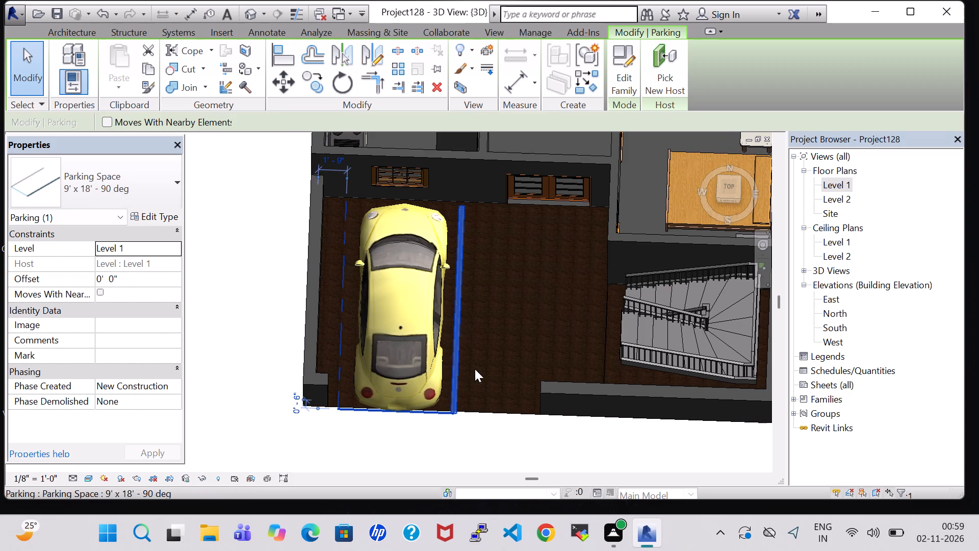
{"action": "left_click", "coordinate": [510, 339]}
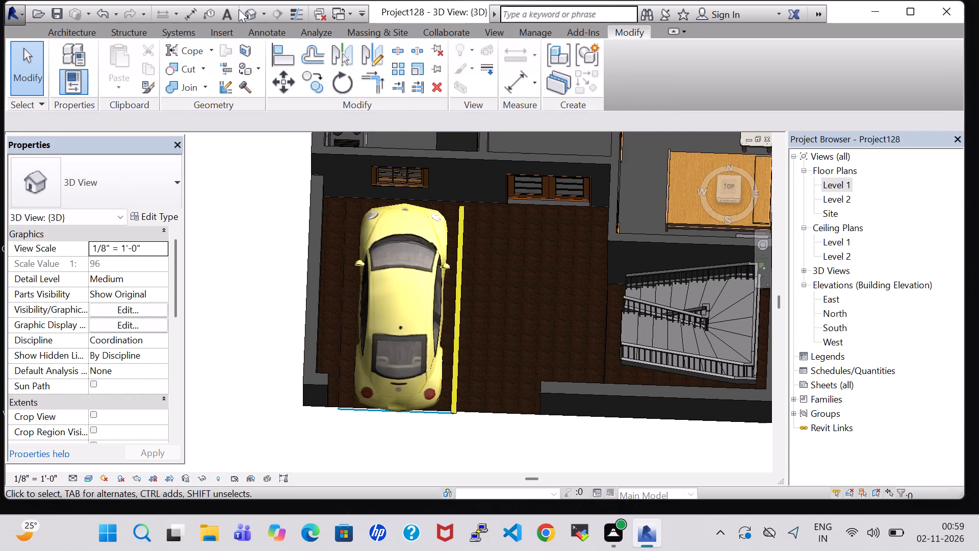
{"action": "left_click", "coordinate": [253, 16]}
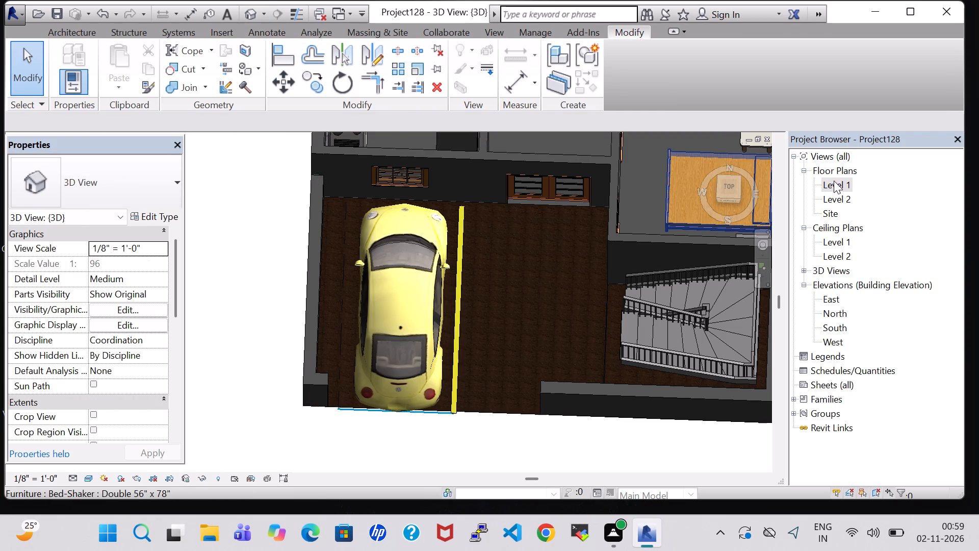
In the Level 1 plan, place three more Agave - 1.5' plants: between car and entrance door, under the stair, and just west of it.
{"action": "left_click", "coordinate": [834, 181]}
{"action": "double_click", "coordinate": [834, 181]}
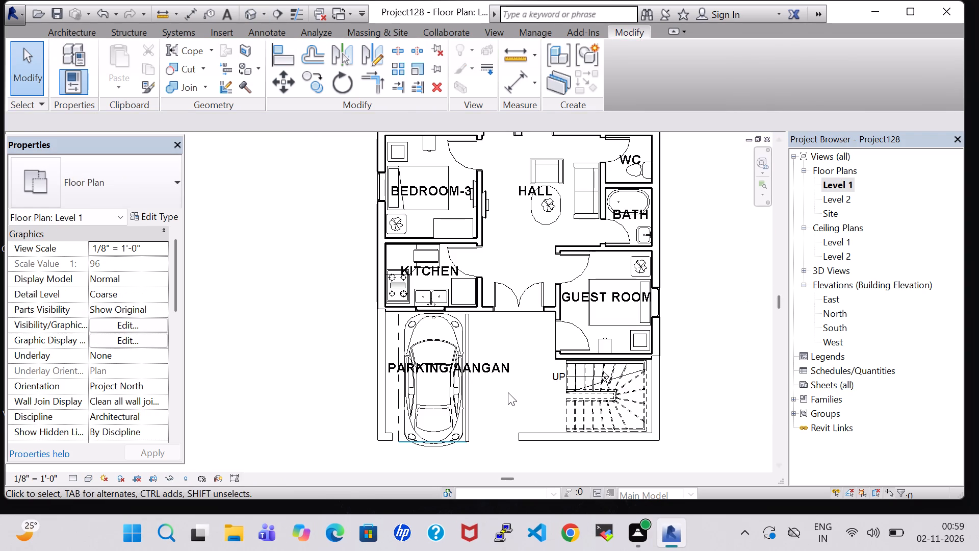
{"action": "left_click", "coordinate": [510, 386]}
{"action": "scroll", "coordinate": [510, 386], "scroll_direction": "down", "scroll_amount": 1}
{"action": "scroll", "coordinate": [510, 386], "scroll_direction": "up", "scroll_amount": 1}
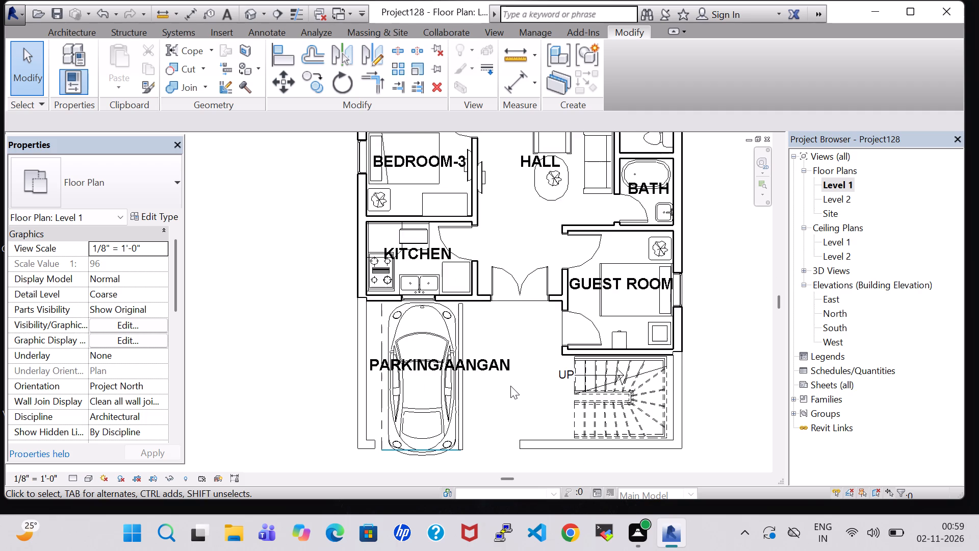
{"action": "scroll", "coordinate": [510, 386], "scroll_direction": "up", "scroll_amount": 5}
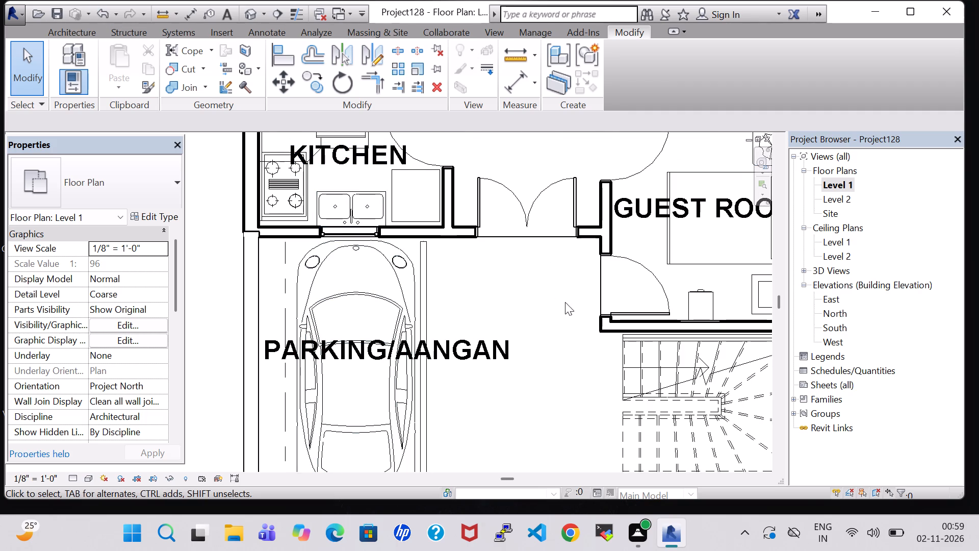
{"action": "scroll", "coordinate": [565, 304], "scroll_direction": "down", "scroll_amount": 5}
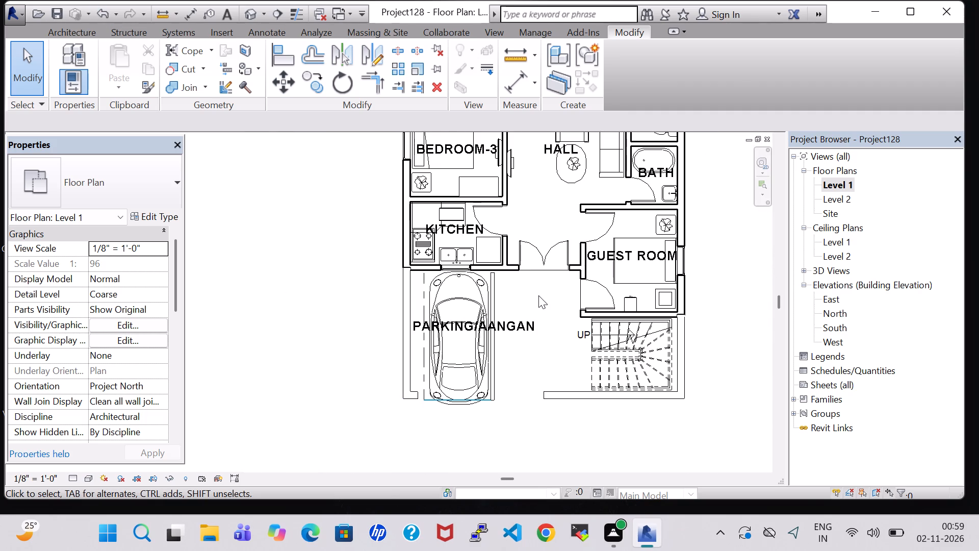
{"action": "middle_click_drag", "start_coordinate": [538, 295], "coordinate": [510, 345]}
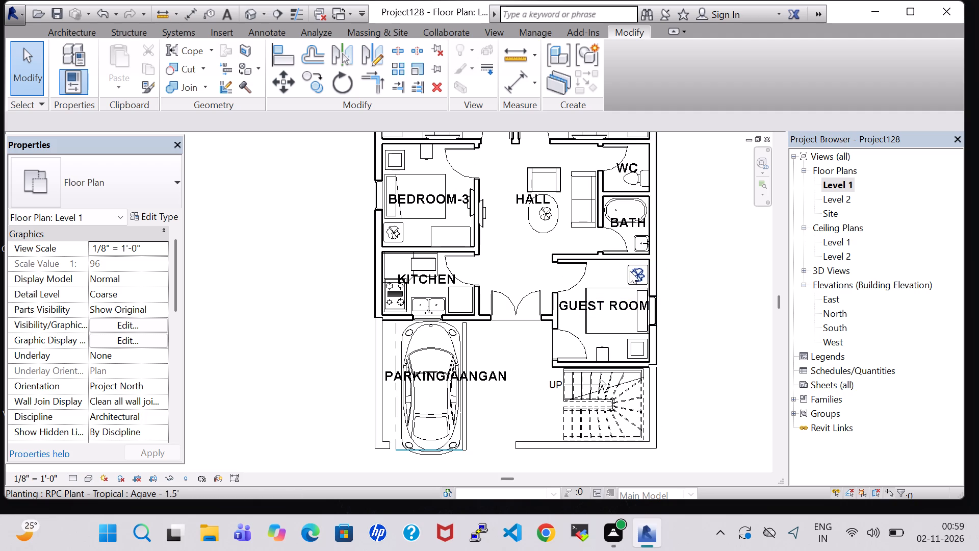
{"action": "left_click", "coordinate": [637, 271]}
{"action": "right_click", "coordinate": [637, 271]}
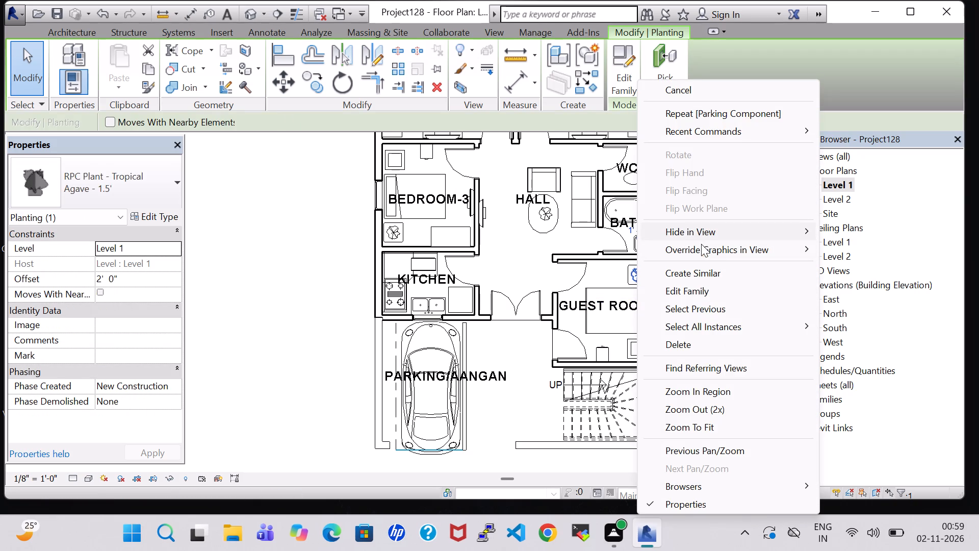
{"action": "left_click", "coordinate": [712, 273]}
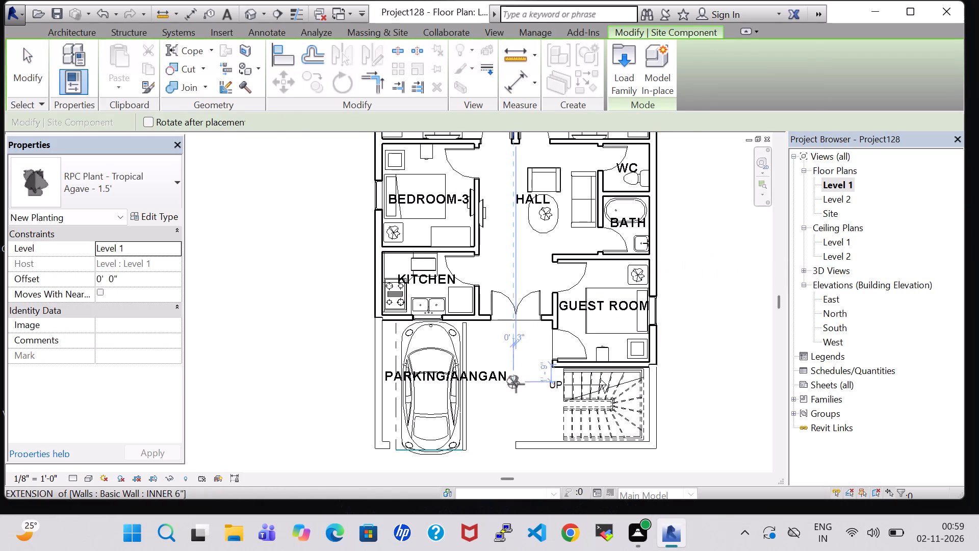
{"action": "scroll", "coordinate": [518, 385], "scroll_direction": "up", "scroll_amount": 3}
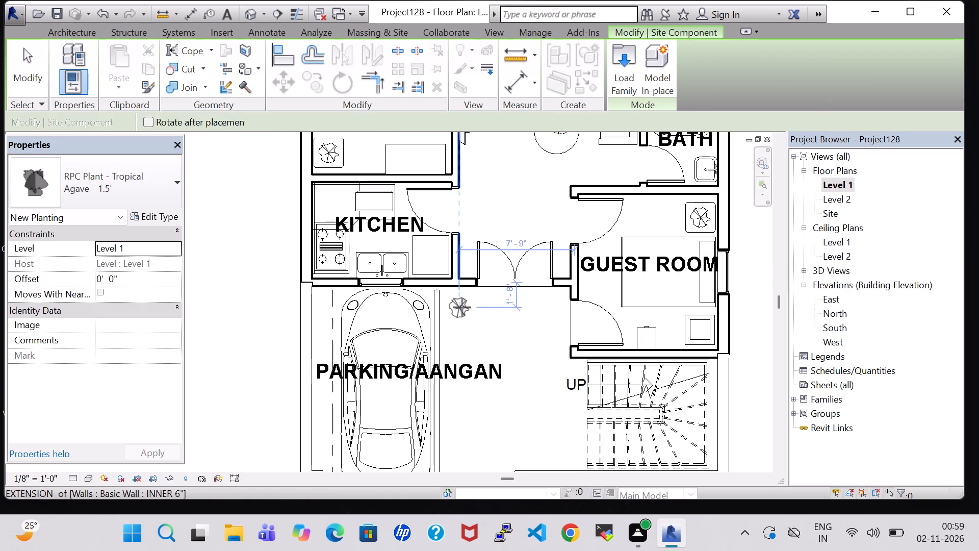
{"action": "left_click", "coordinate": [462, 307]}
{"action": "middle_click_drag", "start_coordinate": [477, 433], "coordinate": [507, 358]}
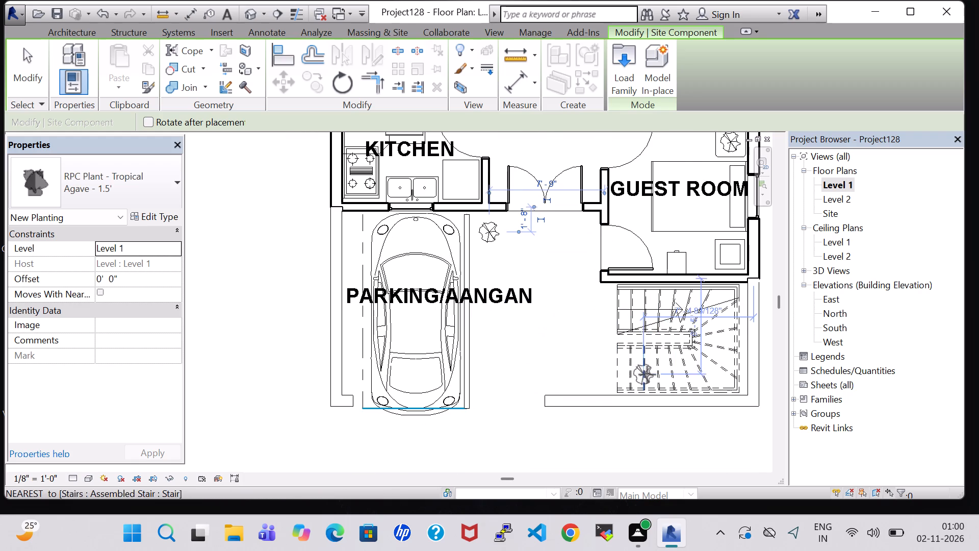
{"action": "left_click", "coordinate": [686, 374]}
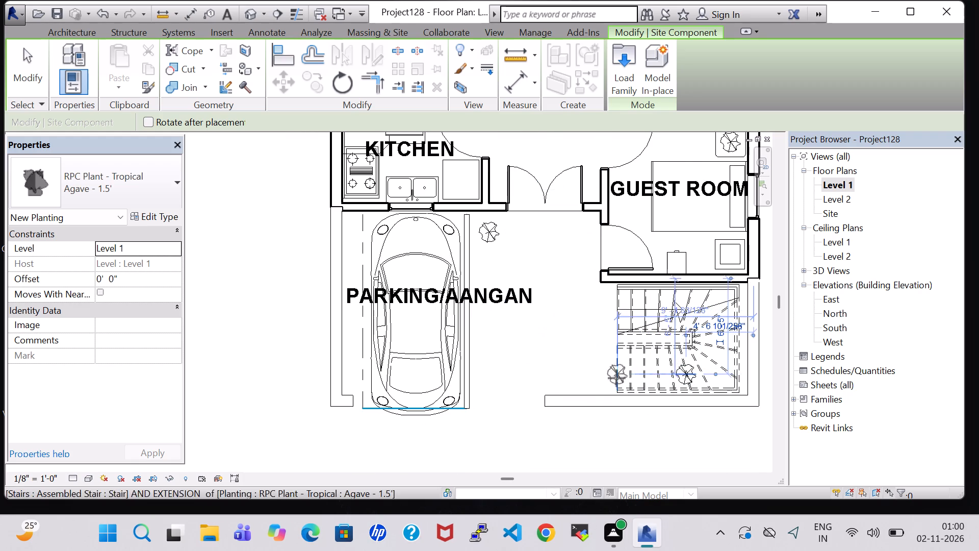
{"action": "left_click", "coordinate": [584, 374]}
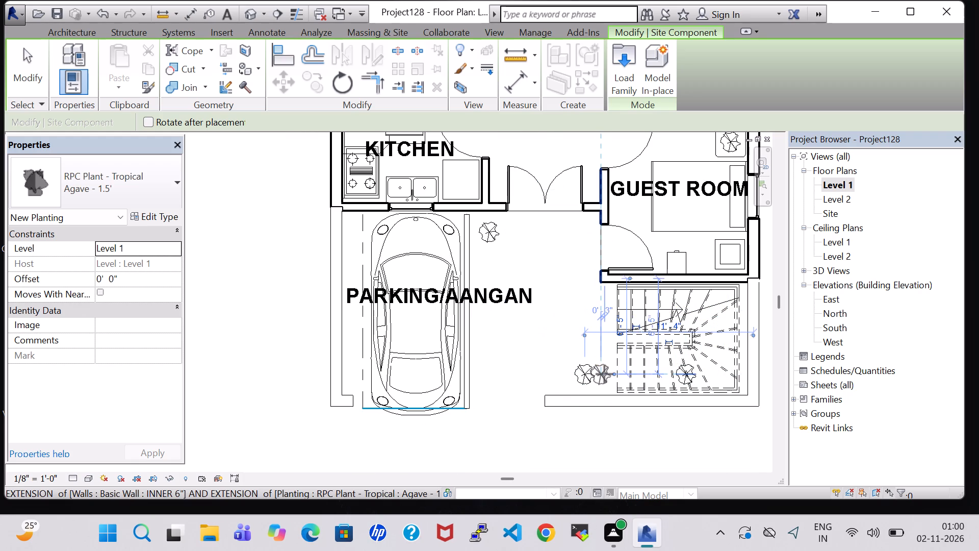
{"action": "key", "text": "Escape"}
{"action": "key", "text": "Escape"}
Change the plant by the entrance door to Crane Lily - 3' and the plant west of the stair to Jungle Flame - 3'.
{"action": "left_click", "coordinate": [494, 230]}
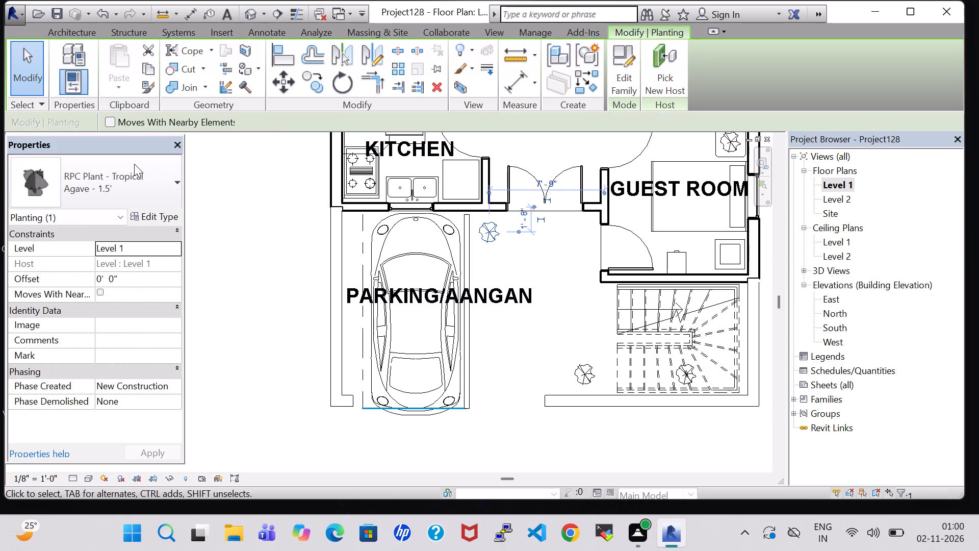
{"action": "left_click", "coordinate": [134, 164]}
{"action": "left_click", "coordinate": [133, 256]}
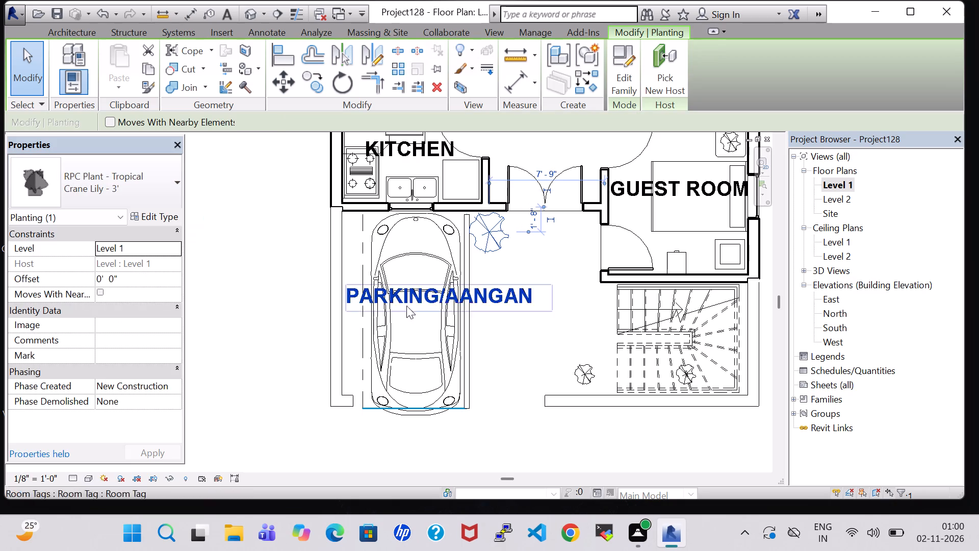
{"action": "left_click", "coordinate": [583, 369]}
{"action": "left_click", "coordinate": [142, 187]}
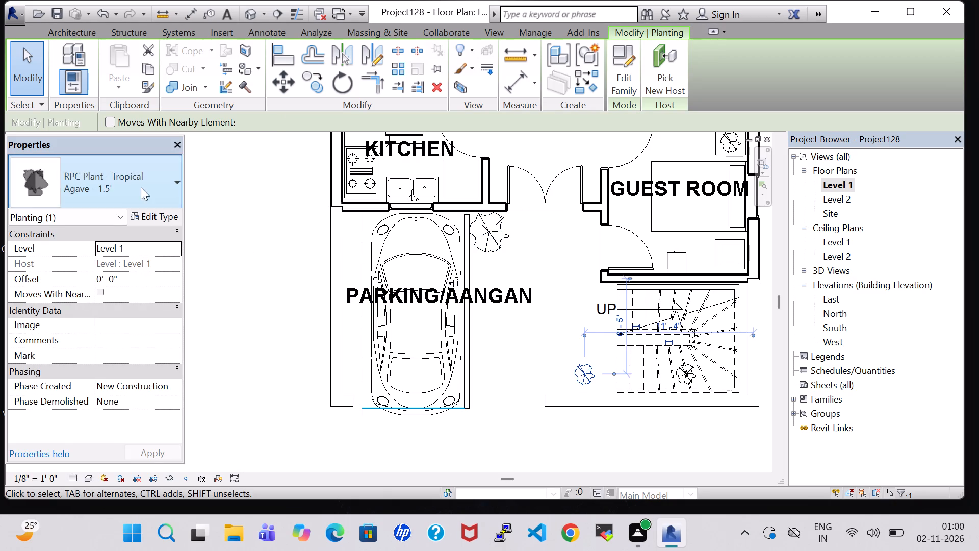
{"action": "left_click", "coordinate": [130, 327]}
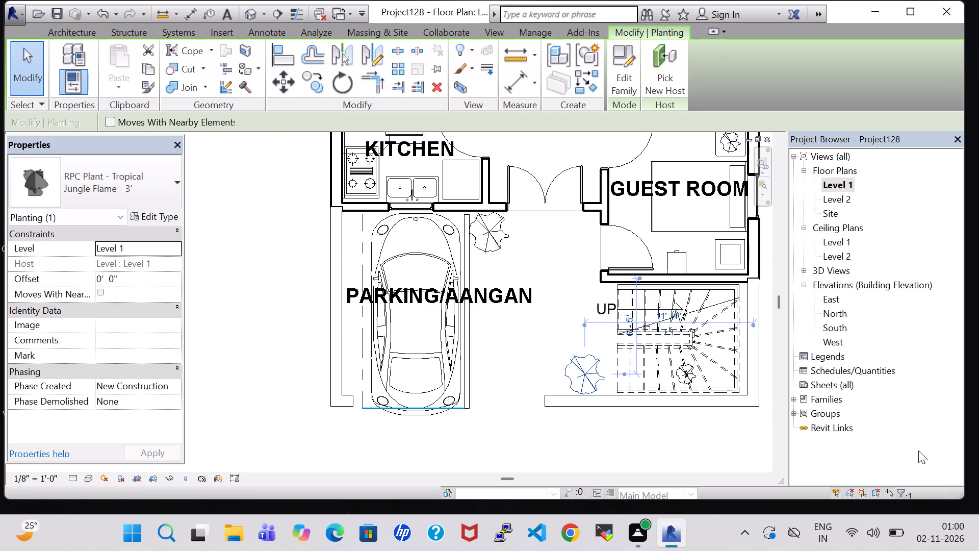
Change the type of the plant under the stair to Crane Lily - 3'.
{"action": "left_click", "coordinate": [691, 375]}
{"action": "left_click", "coordinate": [563, 313]}
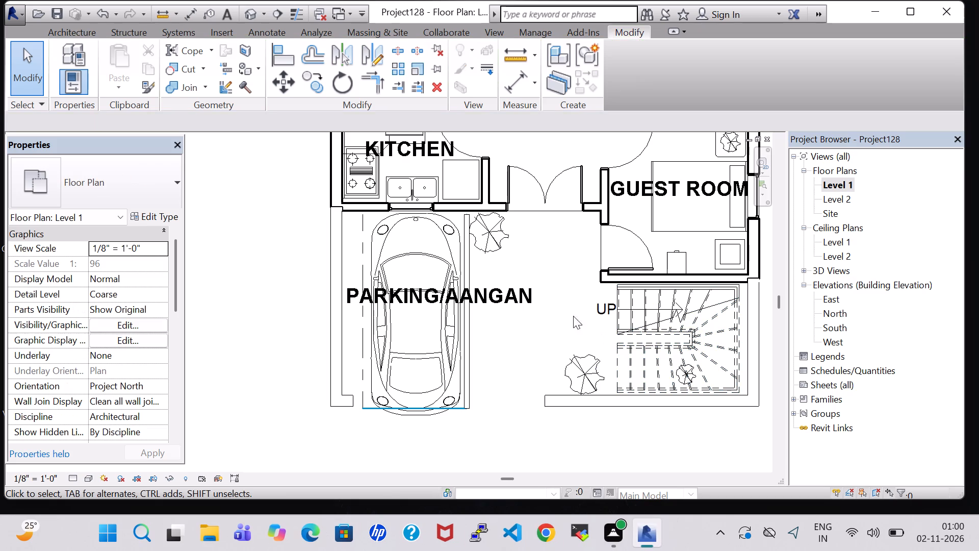
{"action": "scroll", "coordinate": [691, 374], "scroll_direction": "up", "scroll_amount": 9}
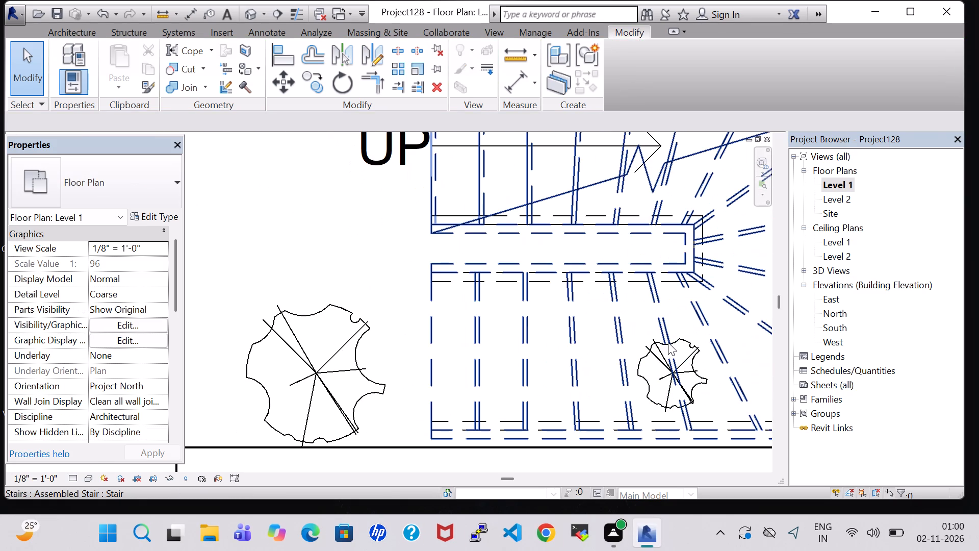
{"action": "left_click", "coordinate": [680, 340]}
{"action": "left_click", "coordinate": [116, 179]}
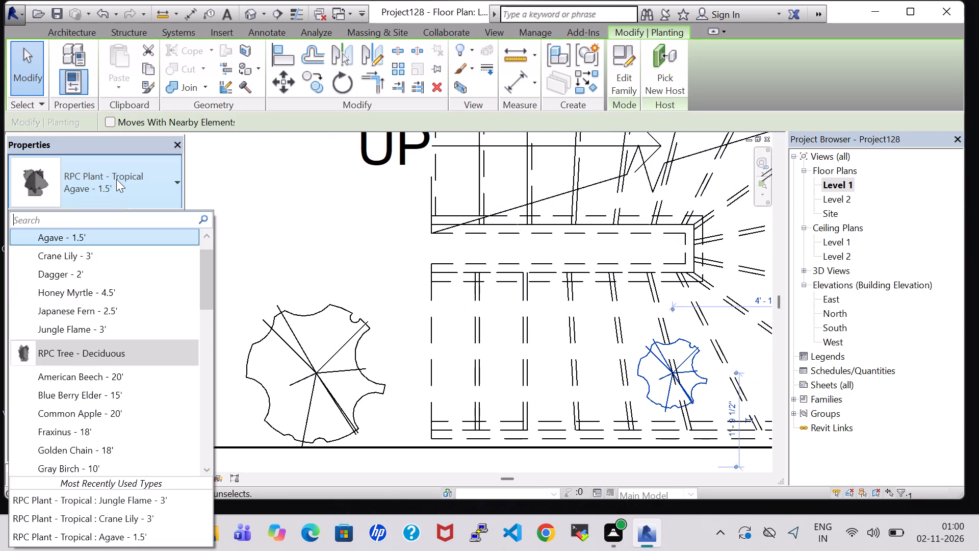
{"action": "left_click", "coordinate": [128, 259]}
{"action": "left_click", "coordinate": [281, 260]}
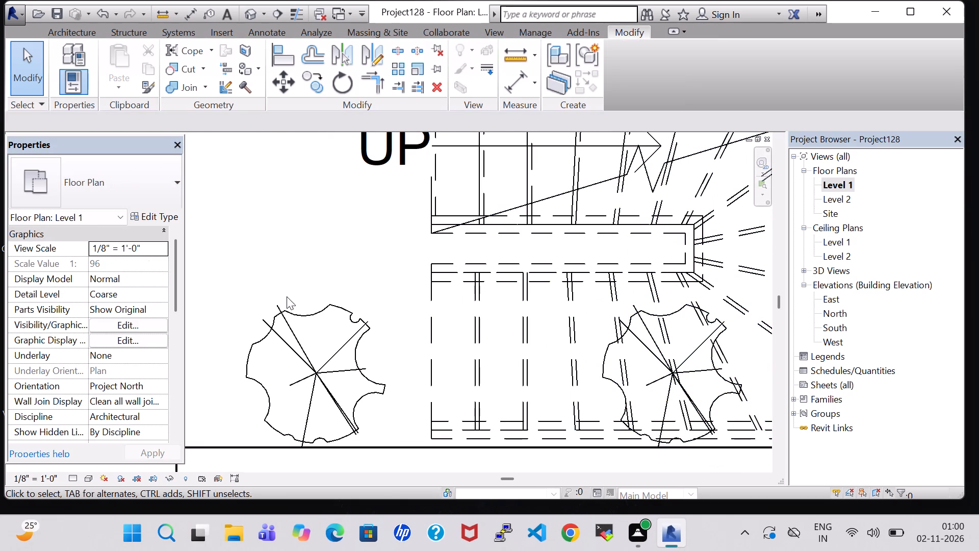
{"action": "left_click", "coordinate": [298, 321]}
{"action": "left_click", "coordinate": [268, 207]}
In the 3D view, duplicate the wall type of the front boundary wall below the stair as OUTER 5'.
{"action": "left_click", "coordinate": [251, 16]}
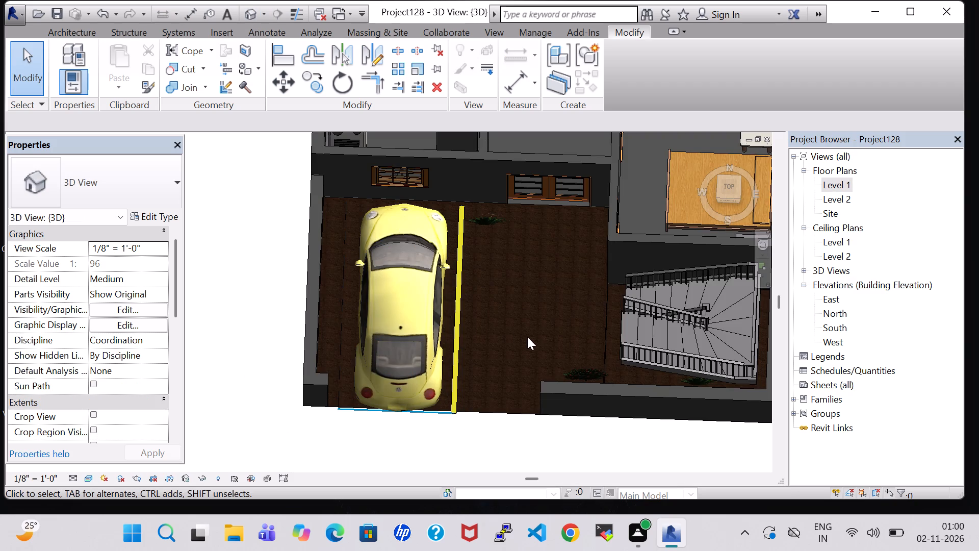
{"action": "middle_click_drag", "start_coordinate": [551, 320], "coordinate": [543, 219], "text": "shift"}
{"action": "scroll", "coordinate": [551, 320], "scroll_direction": "up", "scroll_amount": 1, "text": "shift"}
{"action": "middle_click_drag", "start_coordinate": [533, 237], "coordinate": [536, 234], "text": "shift"}
{"action": "scroll", "coordinate": [533, 237], "scroll_direction": "up", "scroll_amount": 1, "text": "shift"}
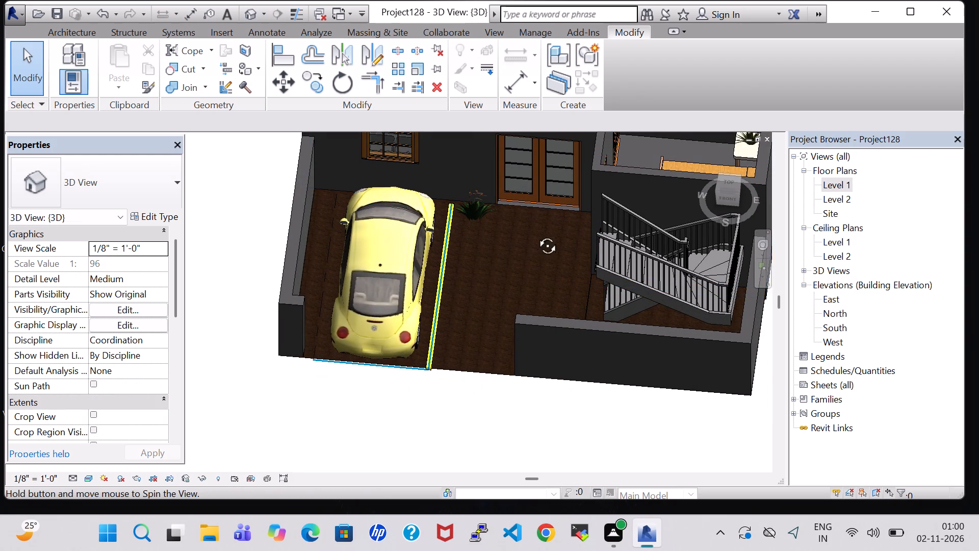
{"action": "middle_click_drag", "start_coordinate": [536, 234], "coordinate": [546, 137], "text": "shift"}
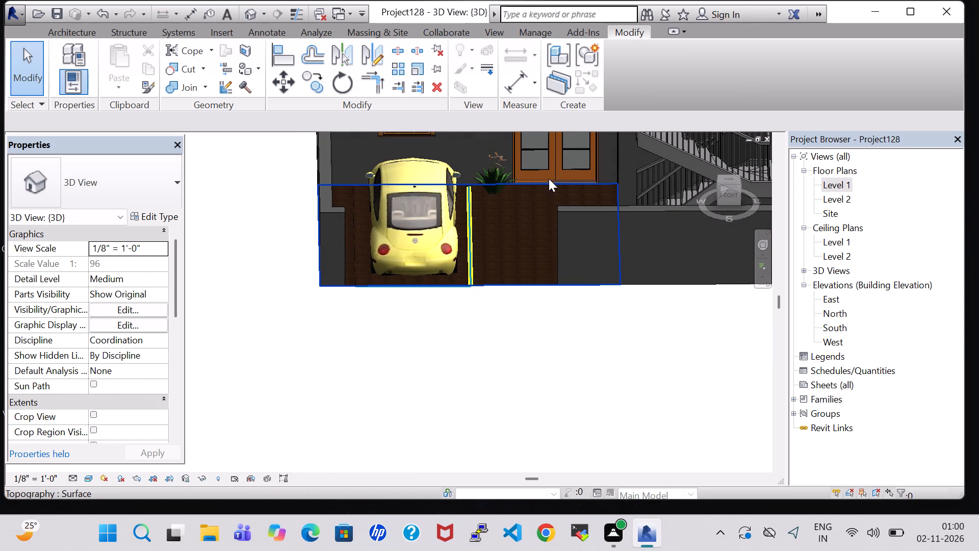
{"action": "left_click", "coordinate": [590, 415]}
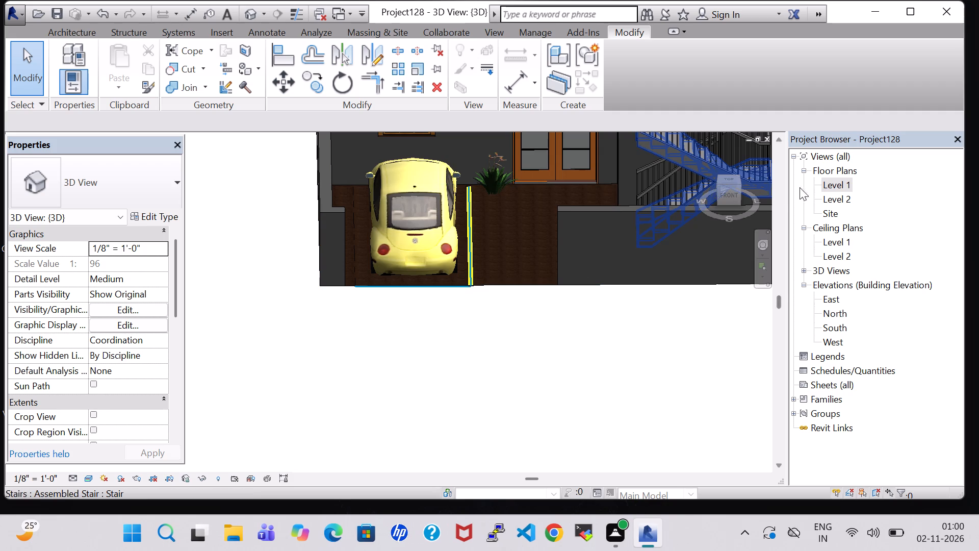
{"action": "left_click", "coordinate": [596, 207]}
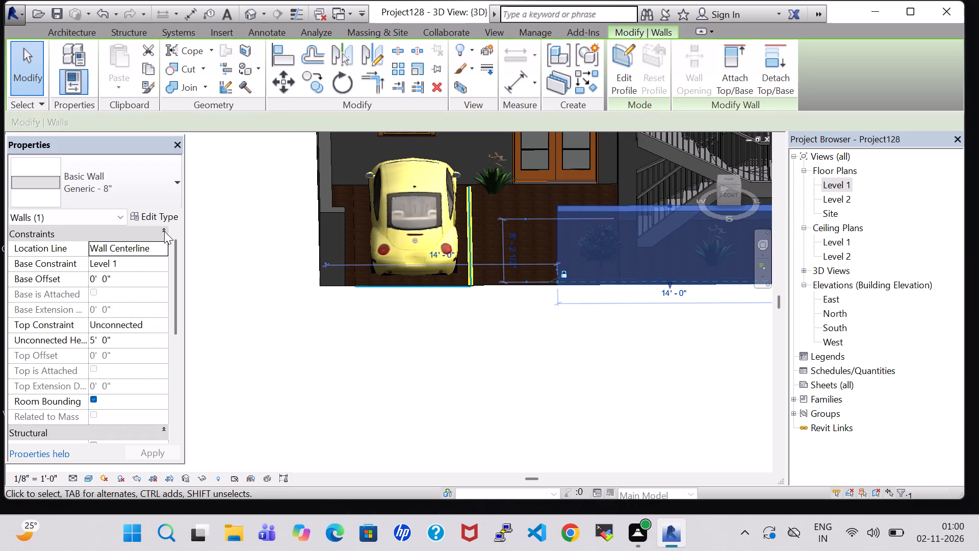
{"action": "left_click", "coordinate": [147, 217]}
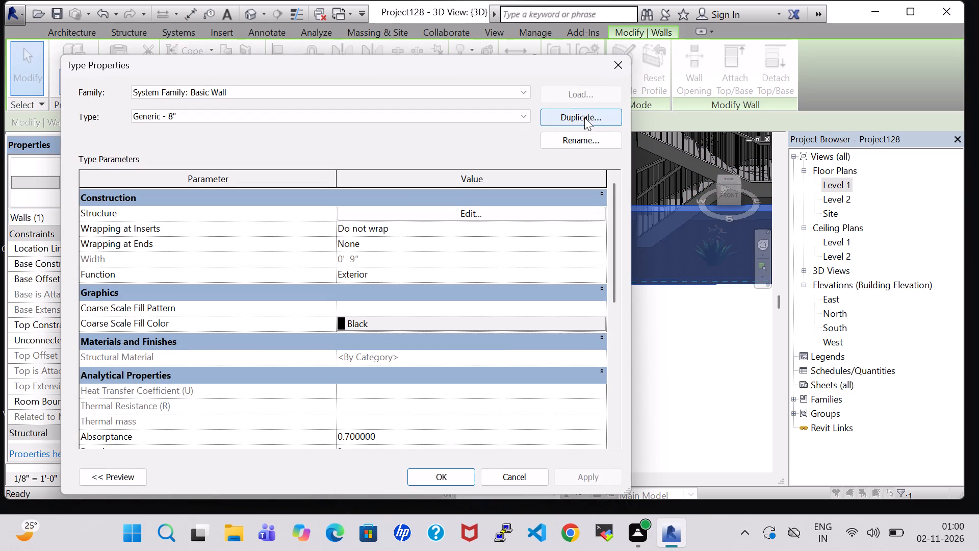
{"action": "left_click", "coordinate": [584, 117]}
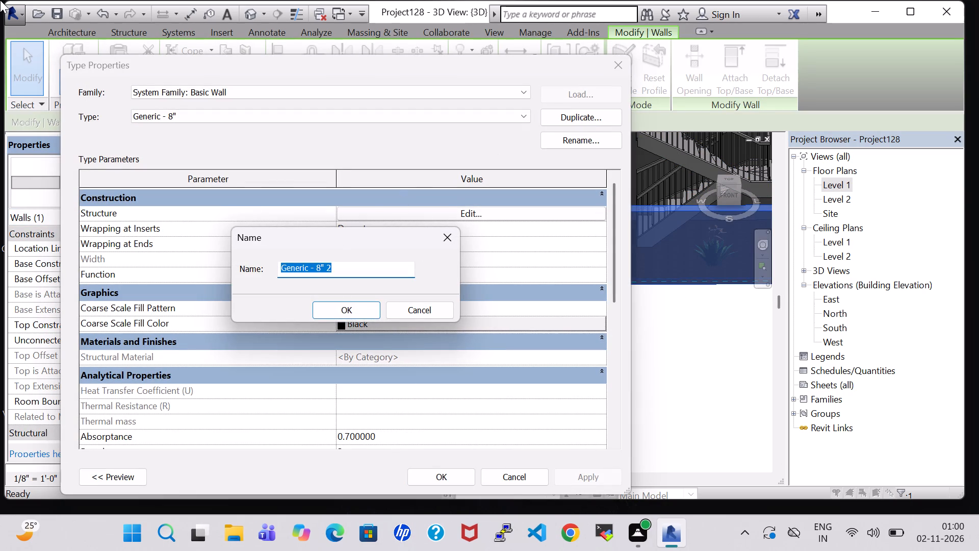
{"action": "key", "text": "BackSpace"}
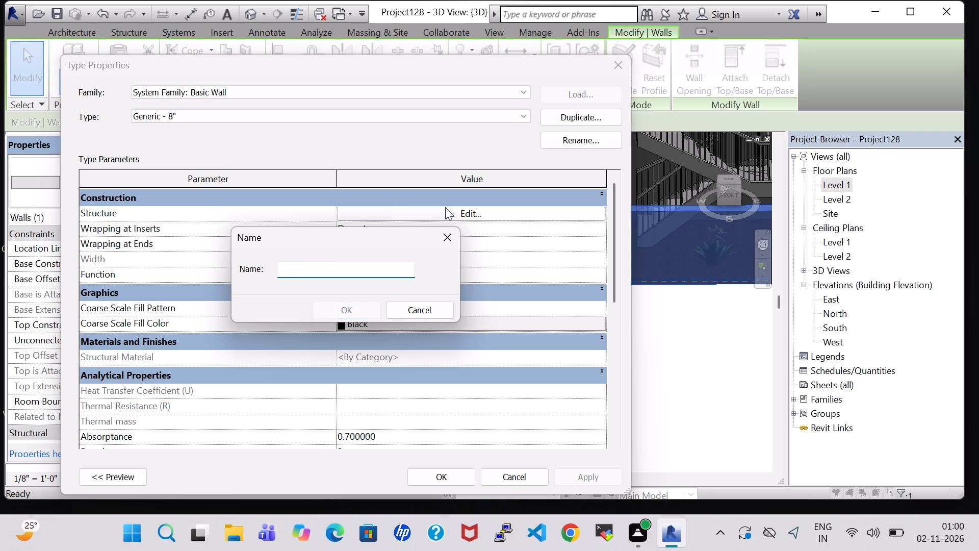
{"action": "type", "text": "OUTER 5\""}
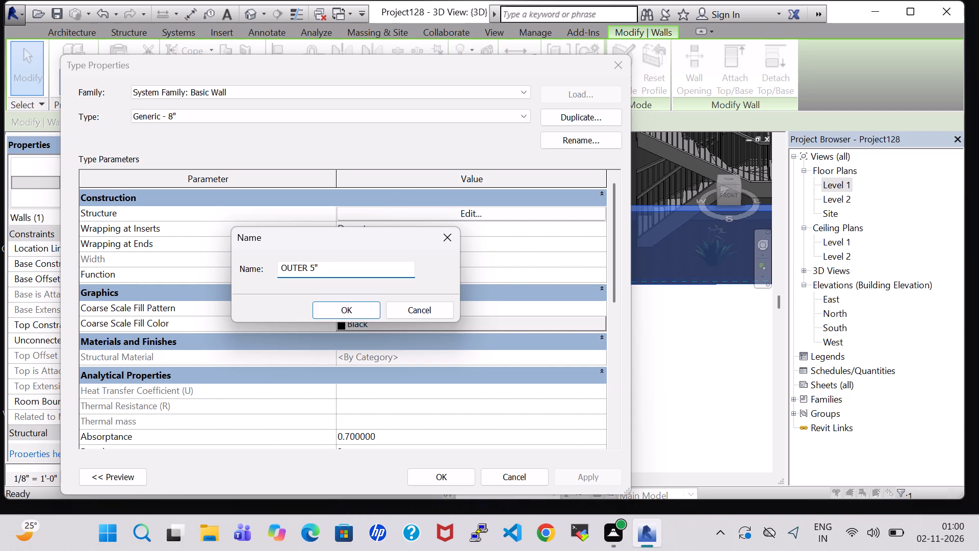
{"action": "key", "text": "BackSpace"}
{"action": "key", "text": "apostrophe"}
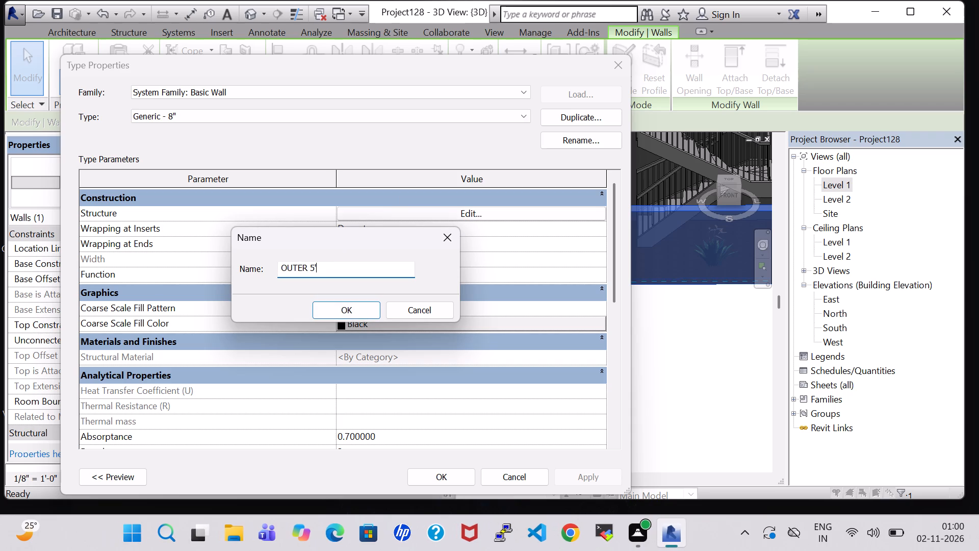
{"action": "left_click", "coordinate": [360, 304]}
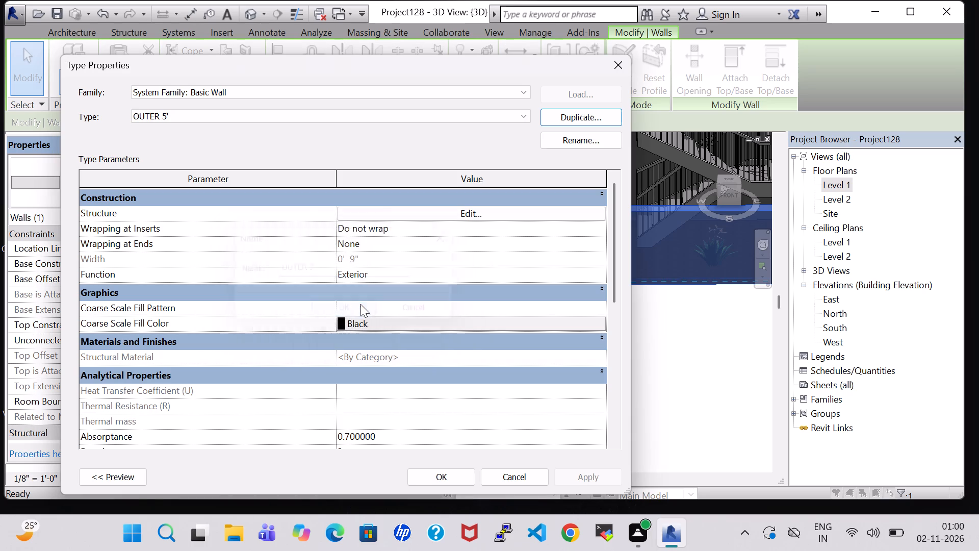
Set the structure layer material of wall type OUTER 5' to Birch and apply it to the front boundary wall.
{"action": "left_click", "coordinate": [472, 208]}
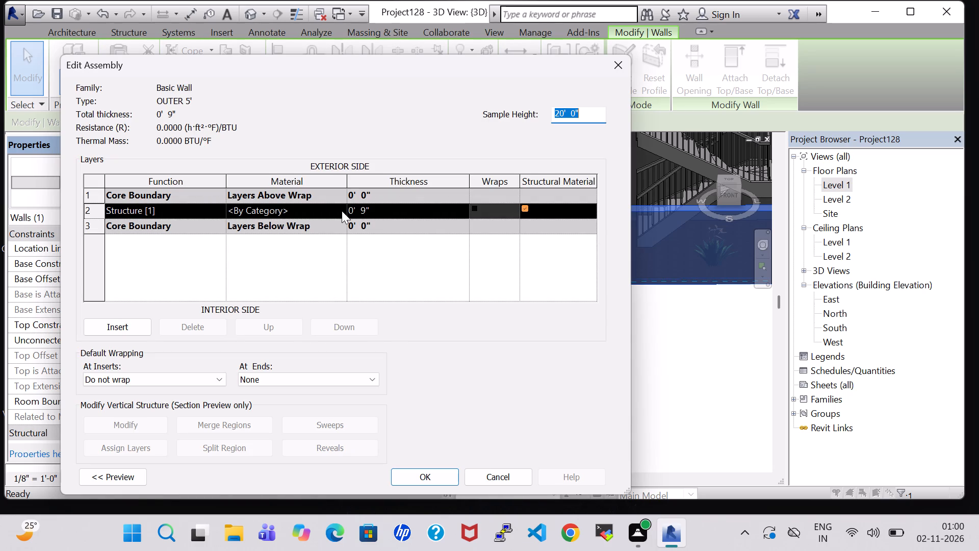
{"action": "left_click", "coordinate": [342, 210]}
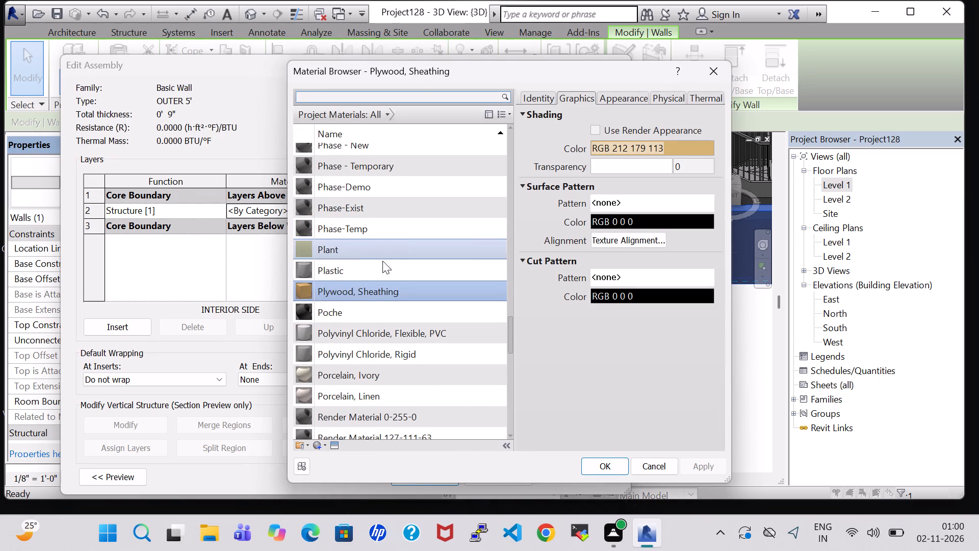
{"action": "scroll", "coordinate": [384, 270], "scroll_direction": "up", "scroll_amount": 20}
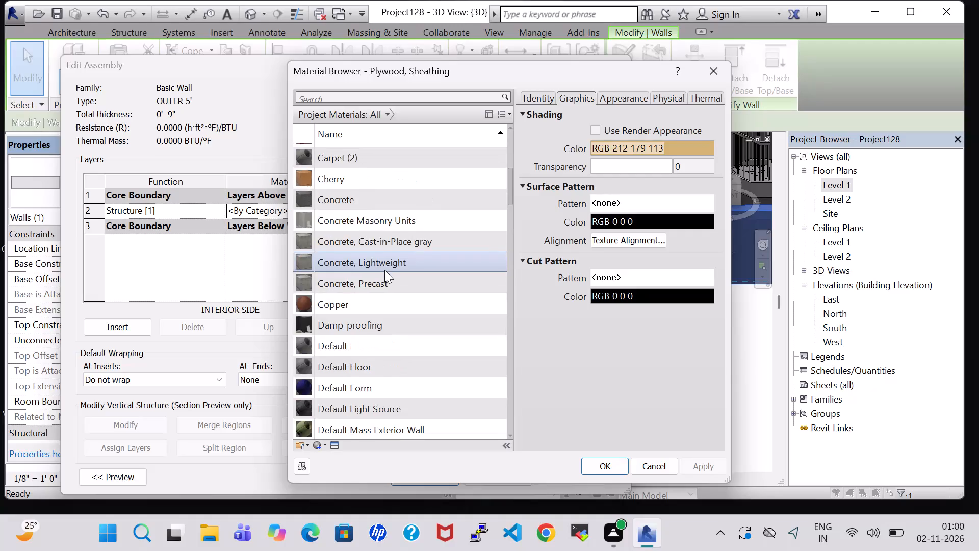
{"action": "scroll", "coordinate": [384, 270], "scroll_direction": "up", "scroll_amount": 8}
{"action": "scroll", "coordinate": [383, 268], "scroll_direction": "down", "scroll_amount": 2}
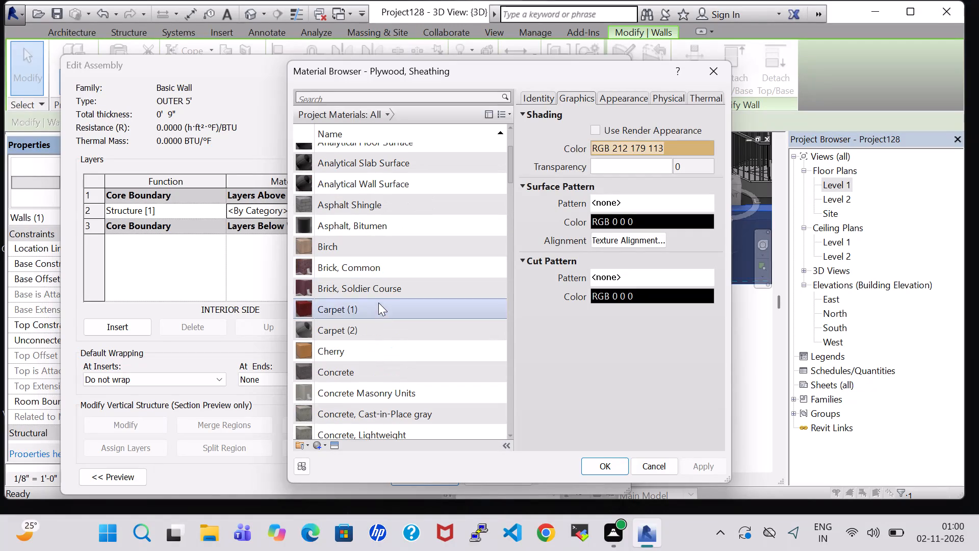
{"action": "left_click", "coordinate": [363, 254]}
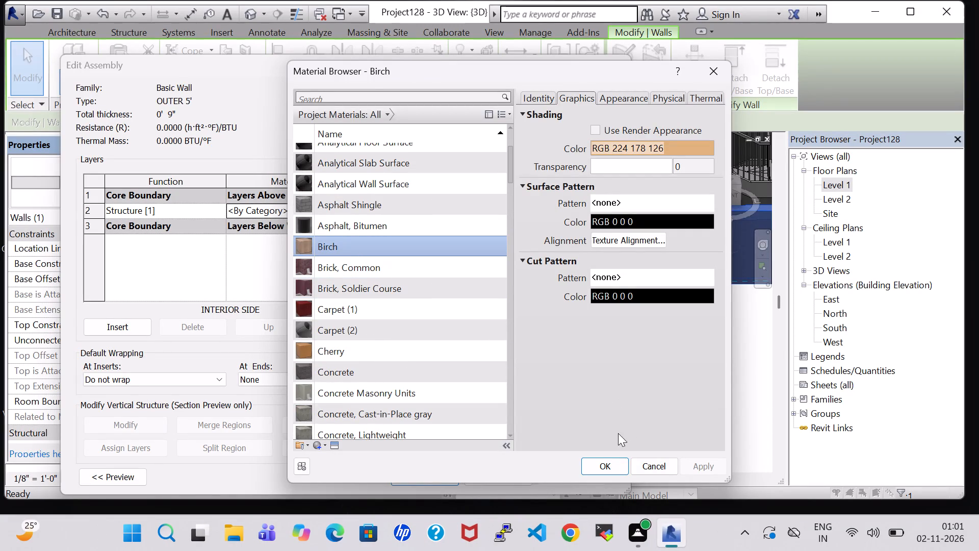
{"action": "left_click", "coordinate": [585, 469]}
{"action": "left_click", "coordinate": [442, 471]}
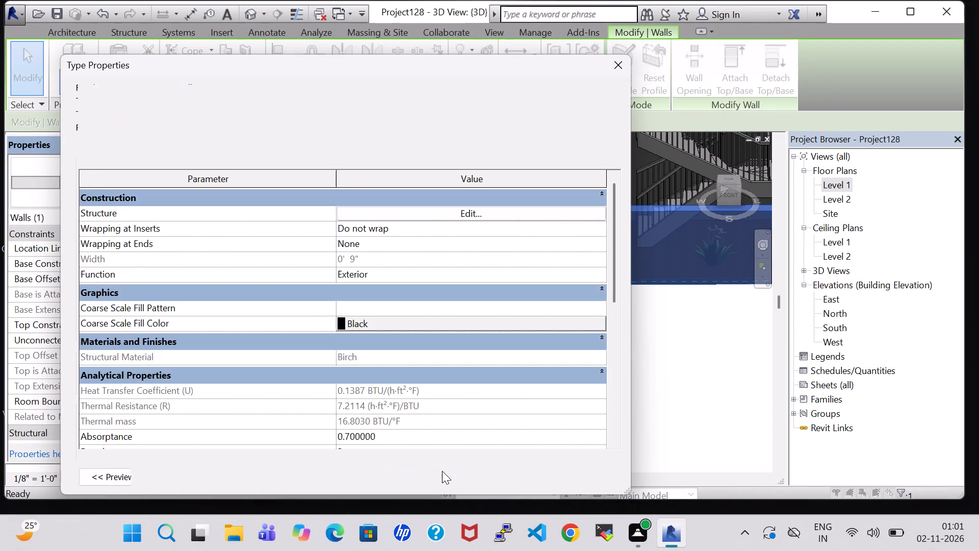
{"action": "left_click", "coordinate": [456, 474]}
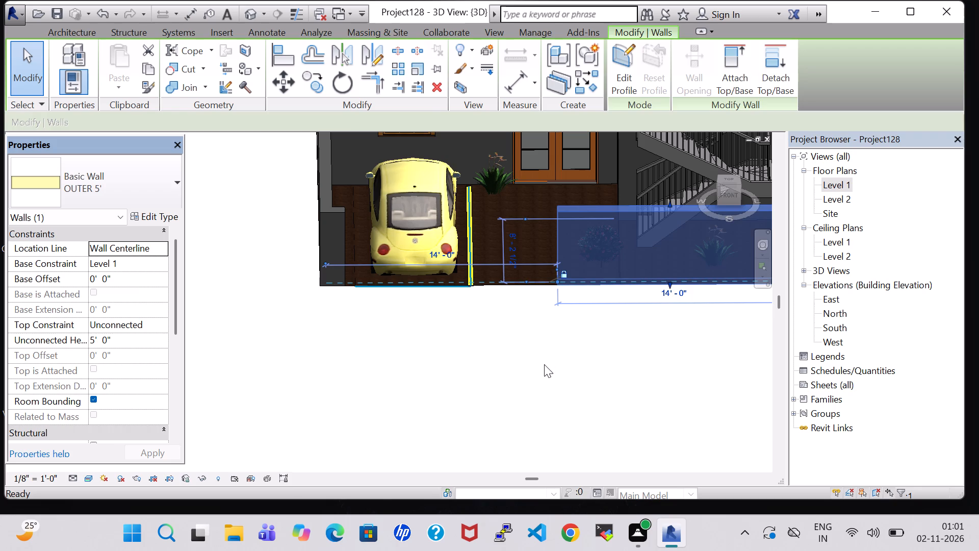
{"action": "left_click", "coordinate": [544, 364]}
Change the low east side boundary wall beside the stair to wall type OUTER 5'.
{"action": "middle_click_drag", "start_coordinate": [572, 373], "coordinate": [507, 387]}
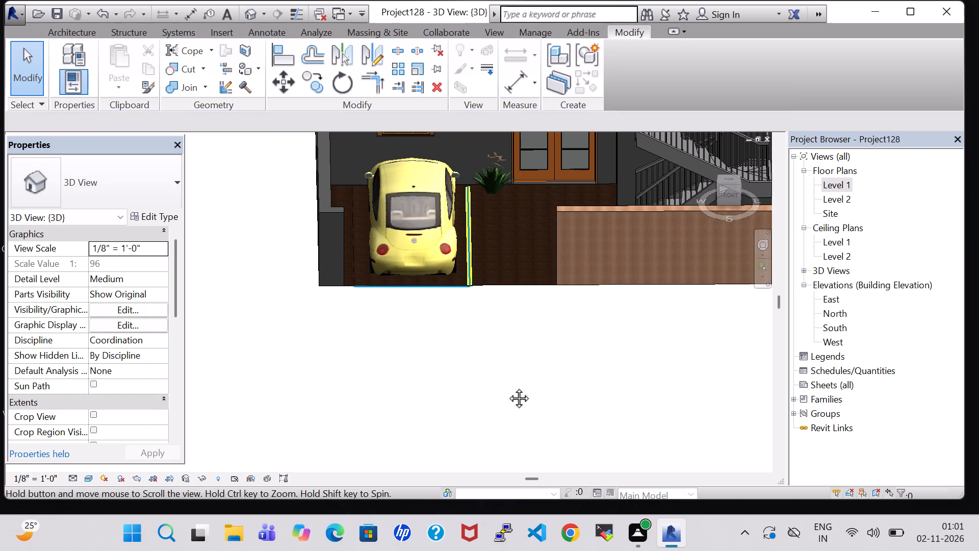
{"action": "middle_click_drag", "start_coordinate": [507, 387], "coordinate": [441, 395]}
{"action": "middle_click", "coordinate": [441, 395]}
{"action": "left_click", "coordinate": [664, 198]}
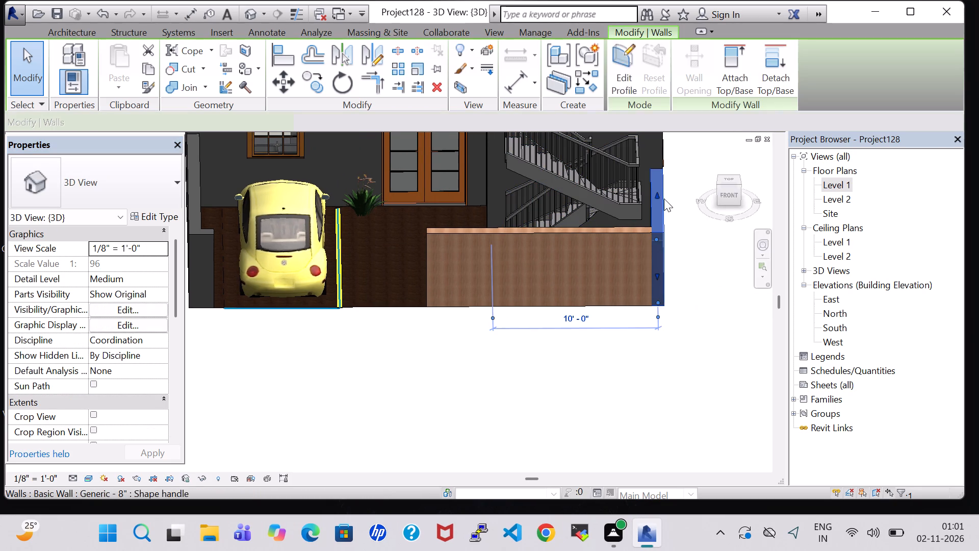
{"action": "left_click", "coordinate": [137, 190]}
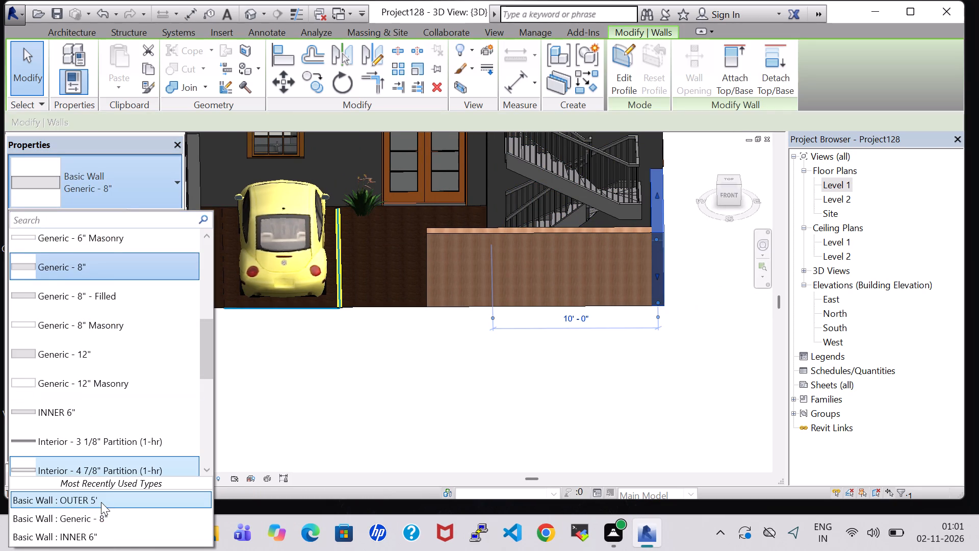
{"action": "left_click", "coordinate": [101, 500]}
{"action": "left_click", "coordinate": [448, 397]}
Change the short front wall piece west of the car and the low west side boundary wall to type OUTER 5'.
{"action": "middle_click_drag", "start_coordinate": [366, 384], "coordinate": [524, 426]}
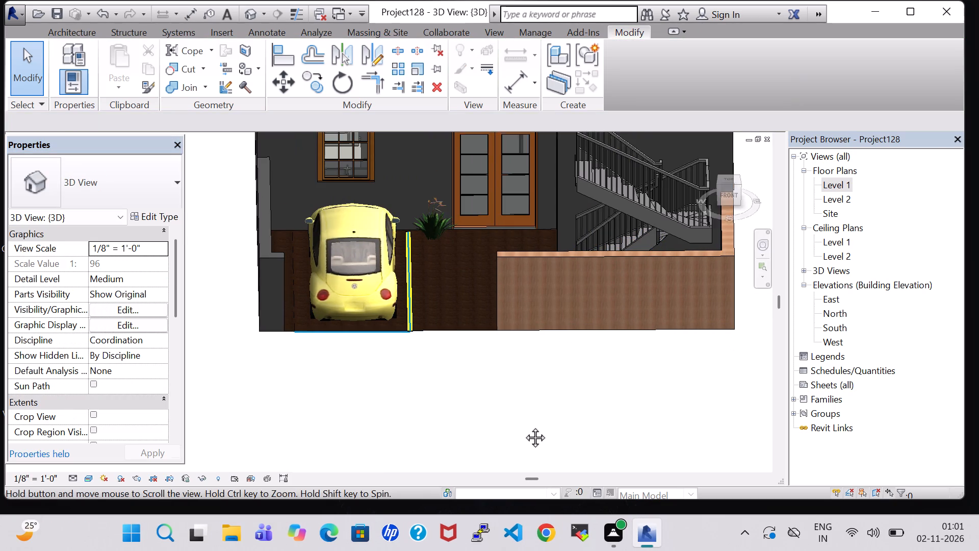
{"action": "left_click", "coordinate": [368, 279]}
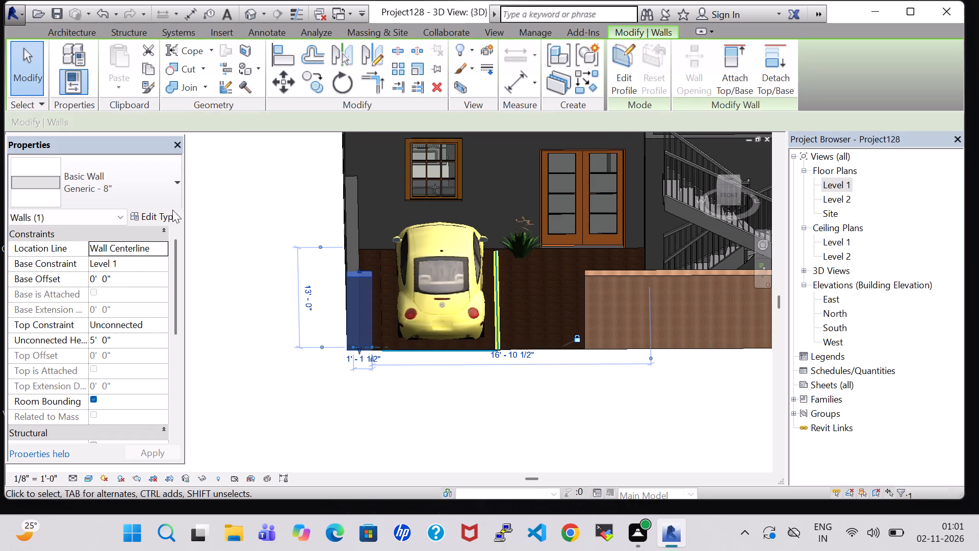
{"action": "left_click", "coordinate": [94, 190]}
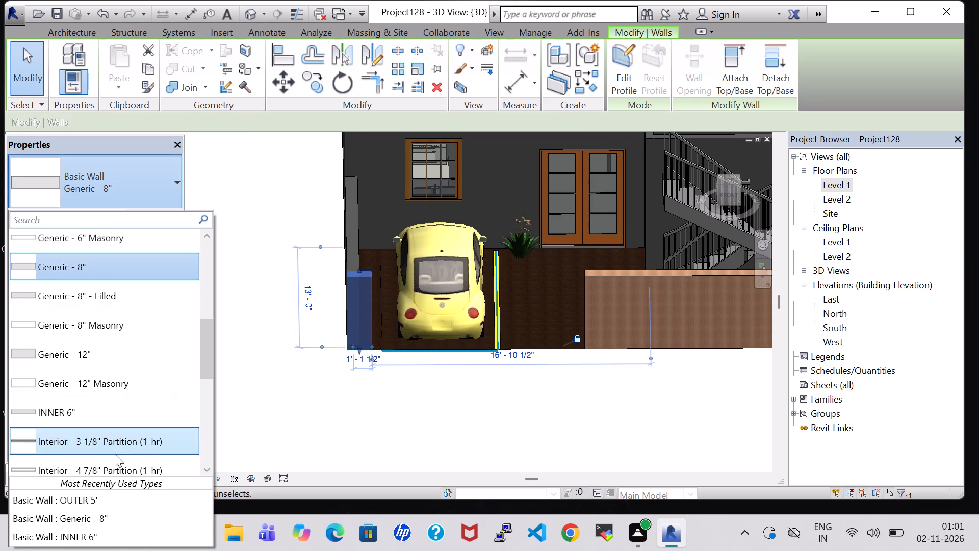
{"action": "left_click", "coordinate": [115, 503]}
{"action": "left_click", "coordinate": [357, 428]}
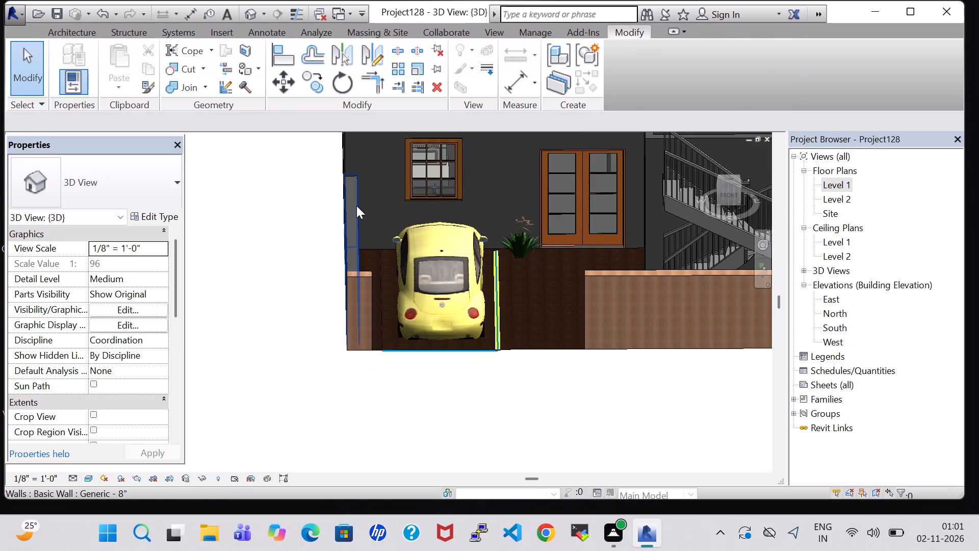
{"action": "left_click", "coordinate": [356, 206]}
{"action": "left_click", "coordinate": [164, 186]}
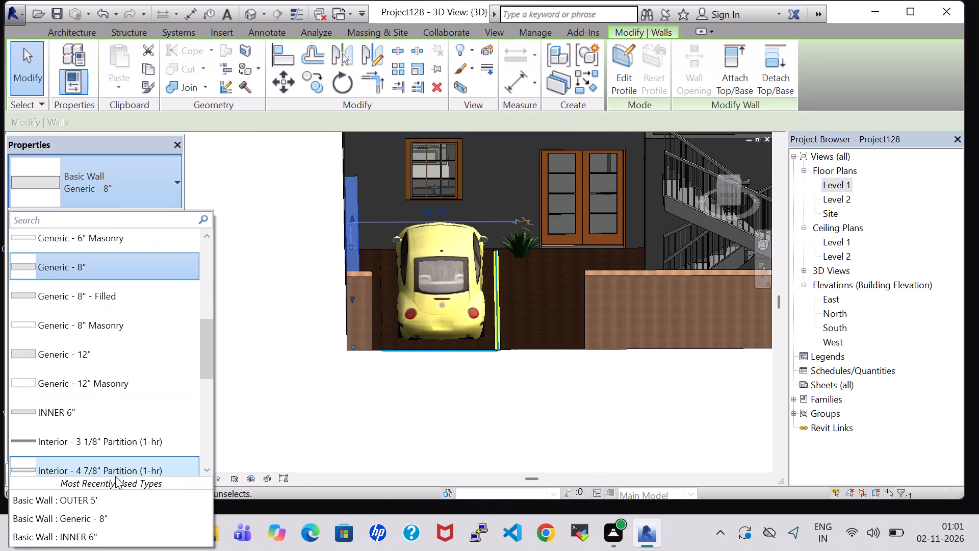
{"action": "left_click", "coordinate": [115, 498]}
{"action": "left_click", "coordinate": [403, 444]}
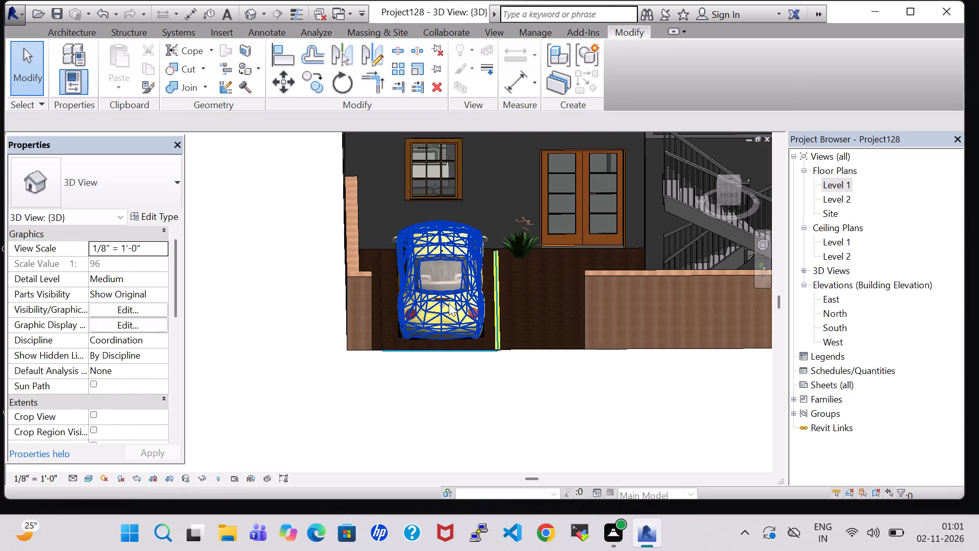
Set the structure layer material of the house's INNER 6" wall type to Brick, Common.
{"action": "scroll", "coordinate": [452, 298], "scroll_direction": "down", "scroll_amount": 5}
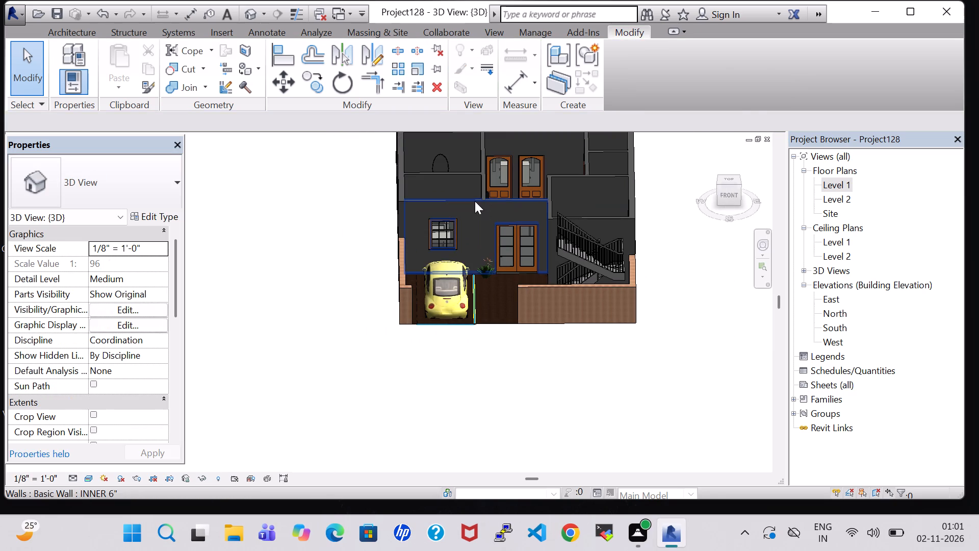
{"action": "left_click", "coordinate": [475, 201]}
{"action": "left_click", "coordinate": [164, 217]}
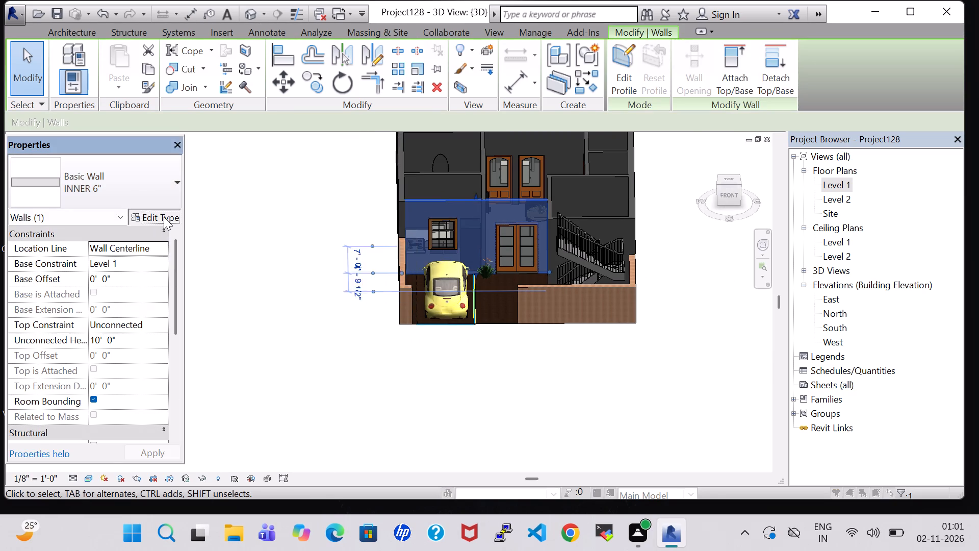
{"action": "left_click", "coordinate": [455, 217]}
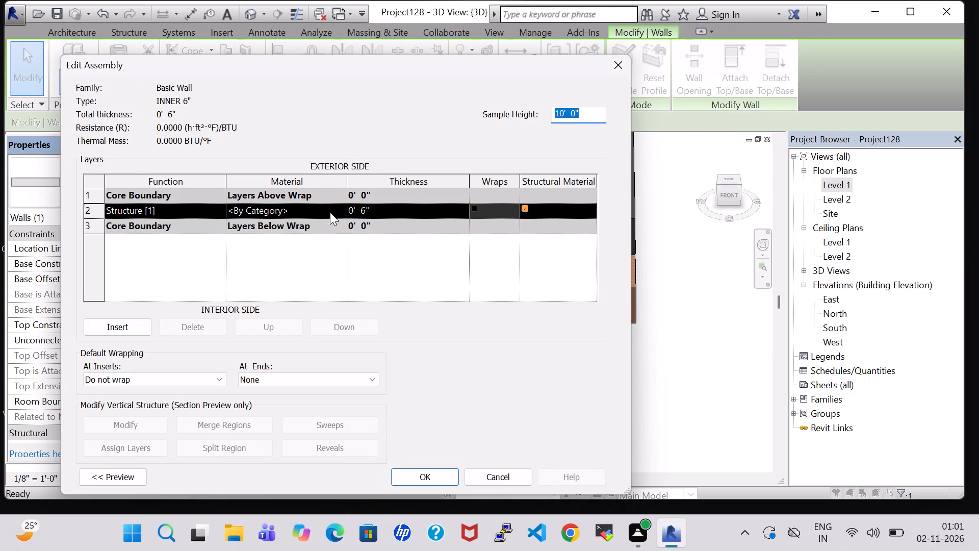
{"action": "left_click", "coordinate": [339, 211]}
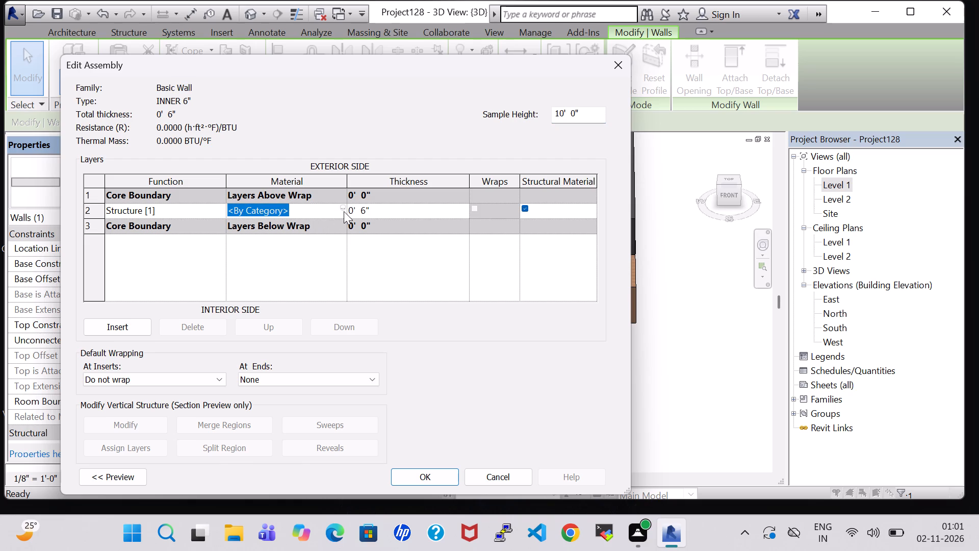
{"action": "left_click", "coordinate": [344, 207]}
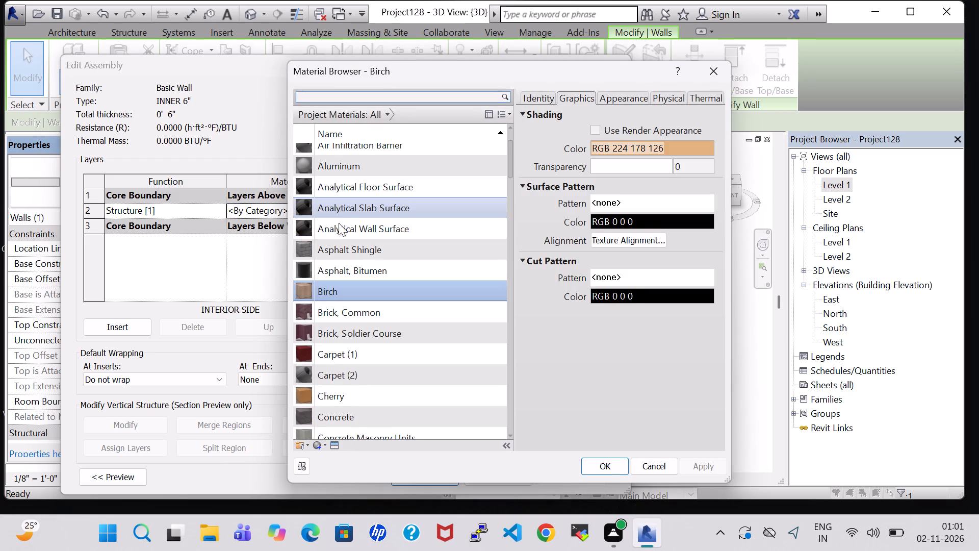
{"action": "left_click", "coordinate": [409, 310]}
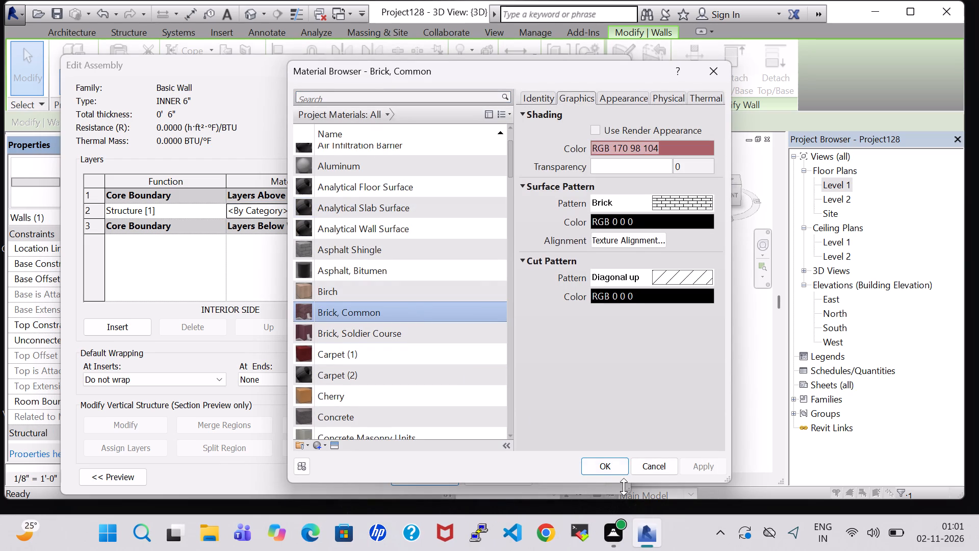
{"action": "left_click", "coordinate": [606, 466]}
{"action": "left_click", "coordinate": [437, 467]}
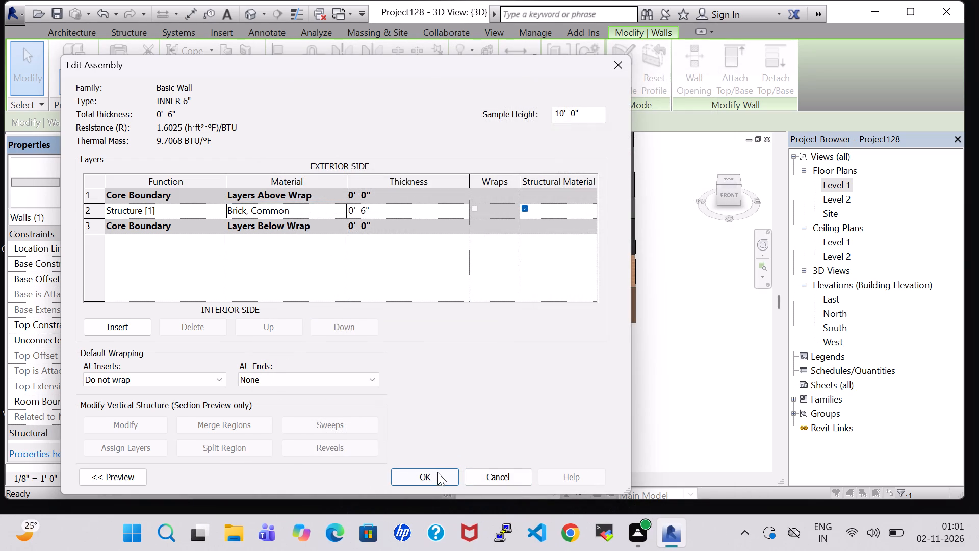
{"action": "left_click", "coordinate": [437, 475]}
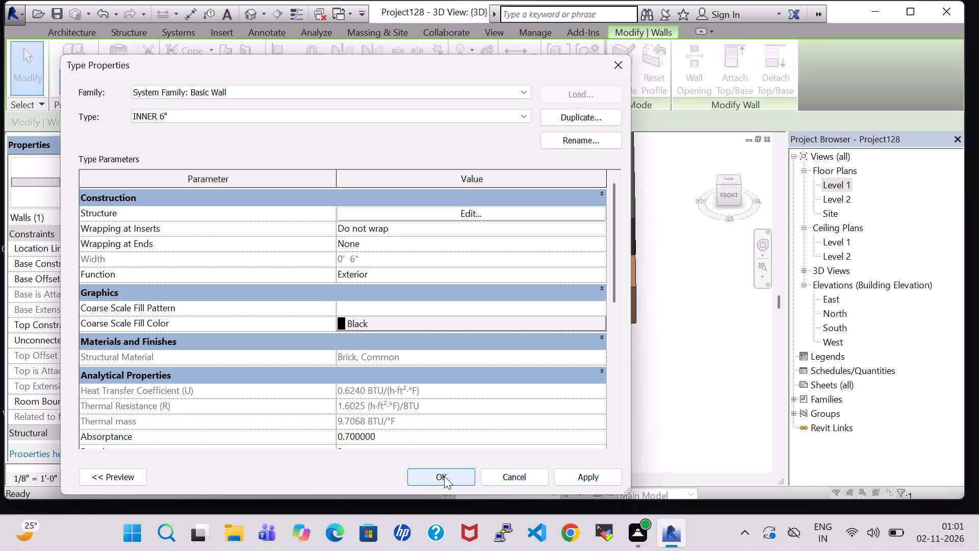
{"action": "left_click", "coordinate": [444, 476]}
{"action": "left_click", "coordinate": [475, 412]}
Set the structure layer material of the rear outer wall's type, Generic - 8", to Brick, Common.
{"action": "middle_click_drag", "start_coordinate": [507, 397], "coordinate": [489, 426]}
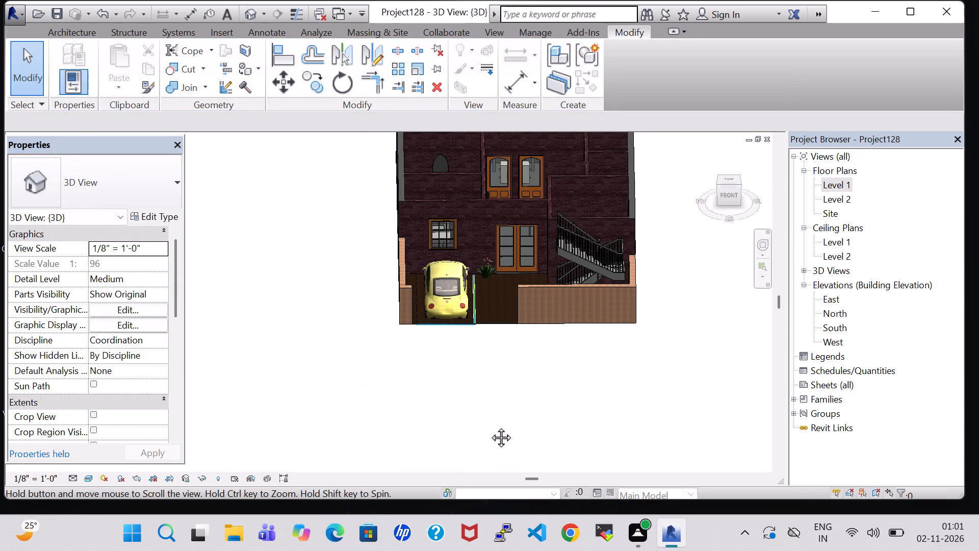
{"action": "middle_click_drag", "start_coordinate": [489, 426], "coordinate": [456, 468]}
{"action": "left_click", "coordinate": [425, 161]}
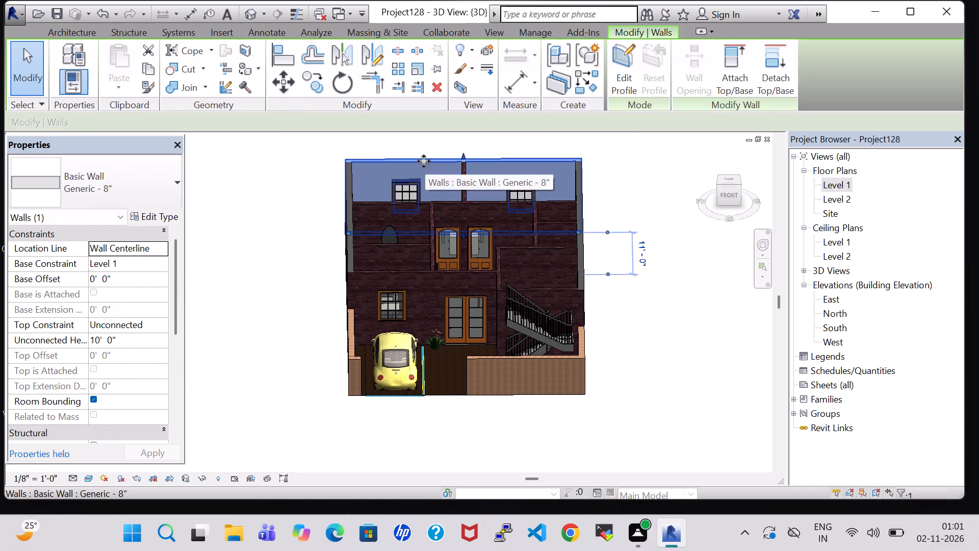
{"action": "left_click", "coordinate": [162, 215]}
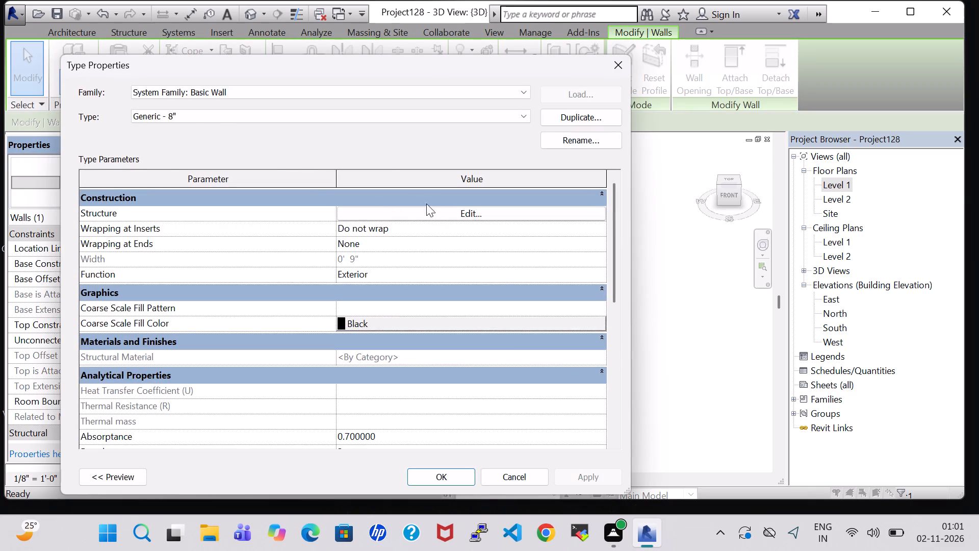
{"action": "left_click", "coordinate": [465, 209]}
{"action": "left_click", "coordinate": [341, 210]}
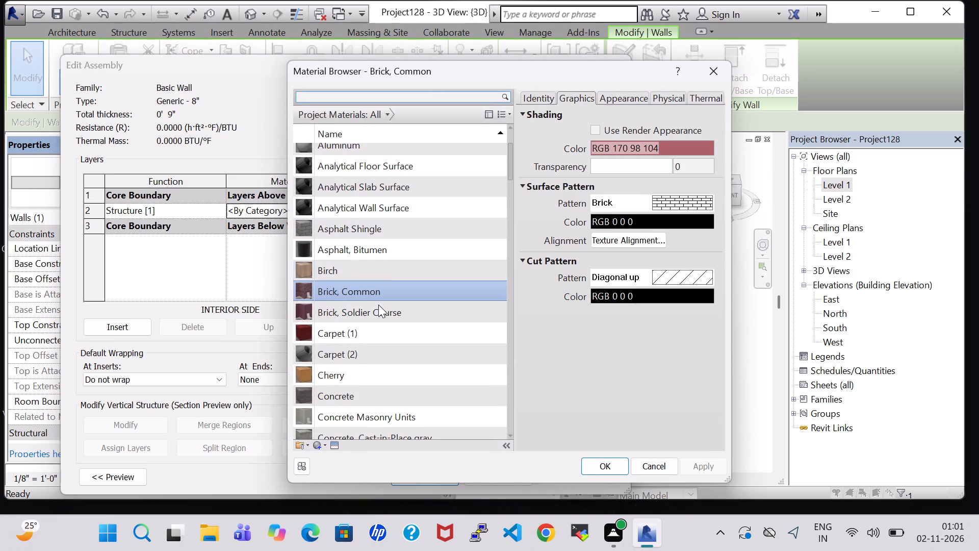
{"action": "left_click", "coordinate": [392, 288]}
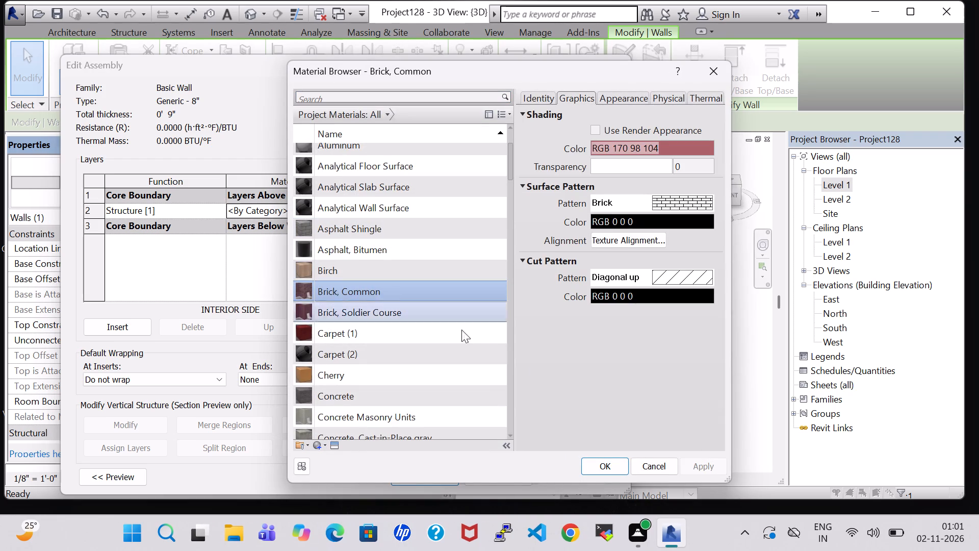
{"action": "left_click", "coordinate": [613, 462]}
{"action": "left_click", "coordinate": [429, 478]}
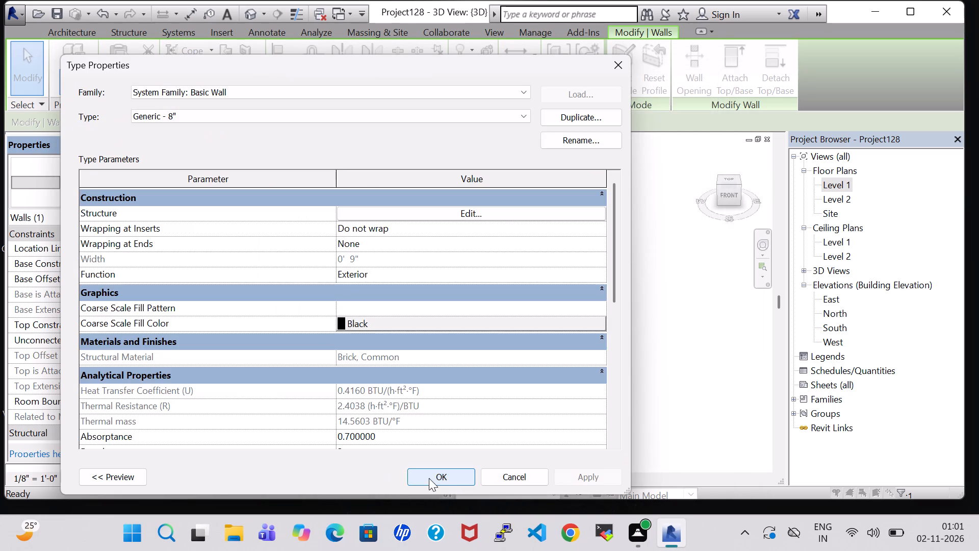
{"action": "left_click", "coordinate": [442, 473]}
{"action": "left_click", "coordinate": [615, 247]}
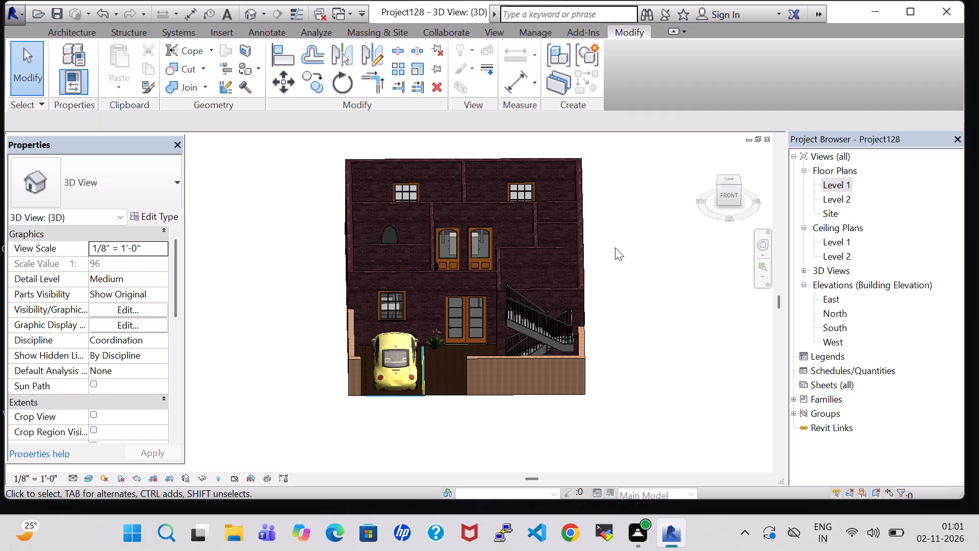
Open the Level 1 floor plan.
{"action": "double_click", "coordinate": [837, 180]}
{"action": "scroll", "coordinate": [404, 247], "scroll_direction": "down", "scroll_amount": 9}
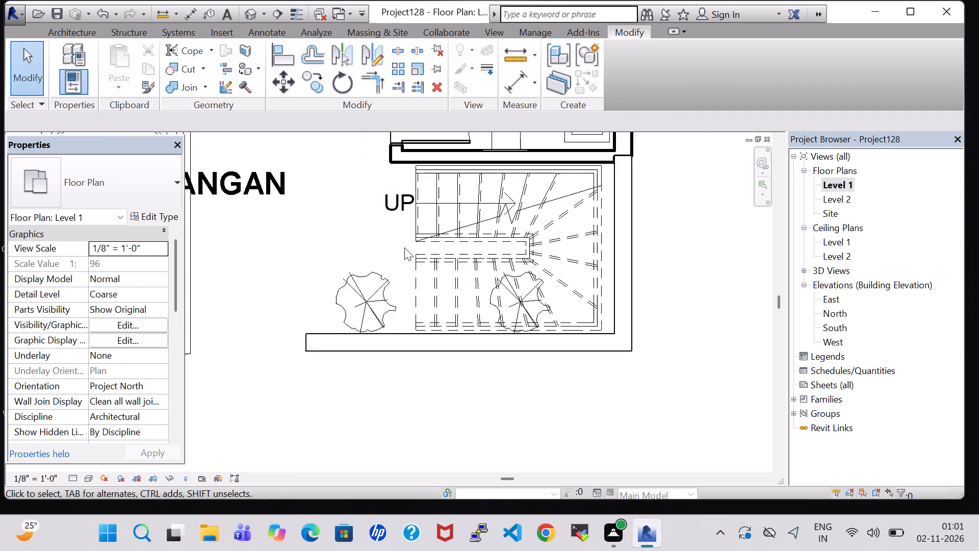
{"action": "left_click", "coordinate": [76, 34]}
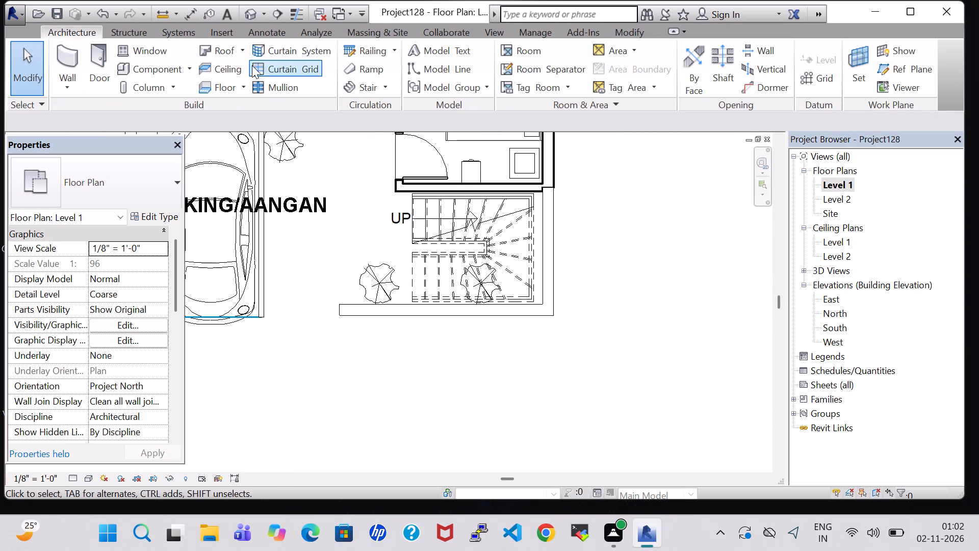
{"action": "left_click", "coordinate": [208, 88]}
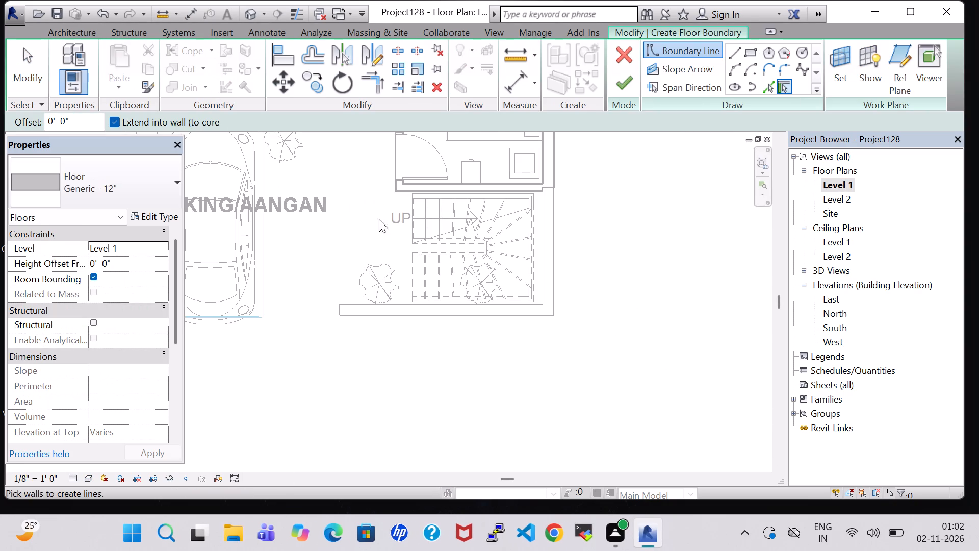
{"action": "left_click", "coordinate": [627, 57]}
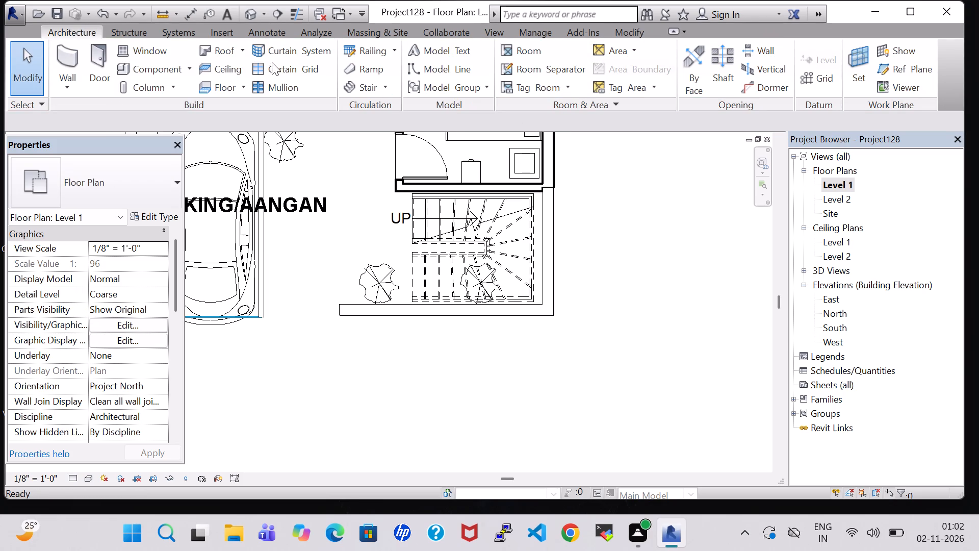
Start a footprint roof based on Level 2 and draw its slope-defining north edge, 28'-9" long, along the outer face behind Bedrooms 1 and 2.
{"action": "left_click", "coordinate": [226, 48]}
{"action": "left_click", "coordinate": [471, 290]}
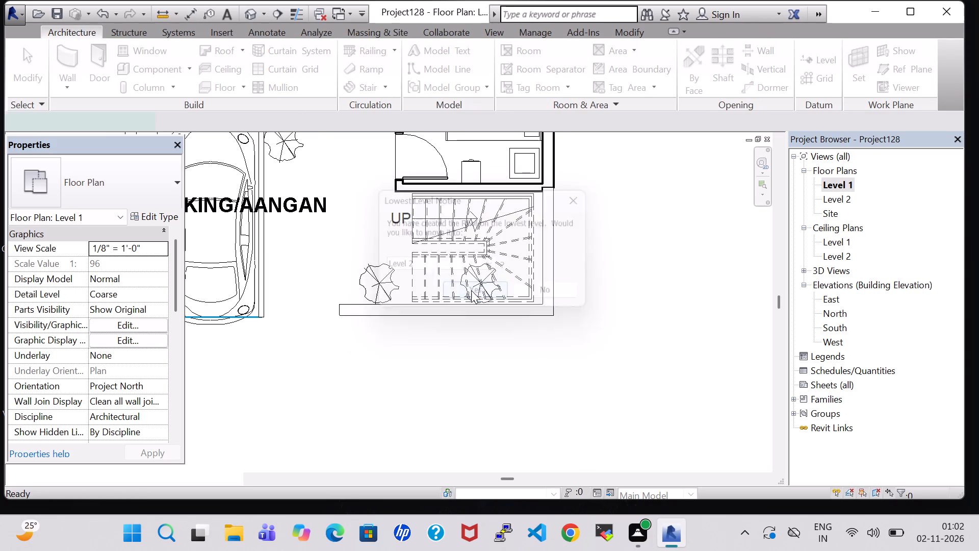
{"action": "middle_click_drag", "start_coordinate": [354, 245], "coordinate": [508, 447]}
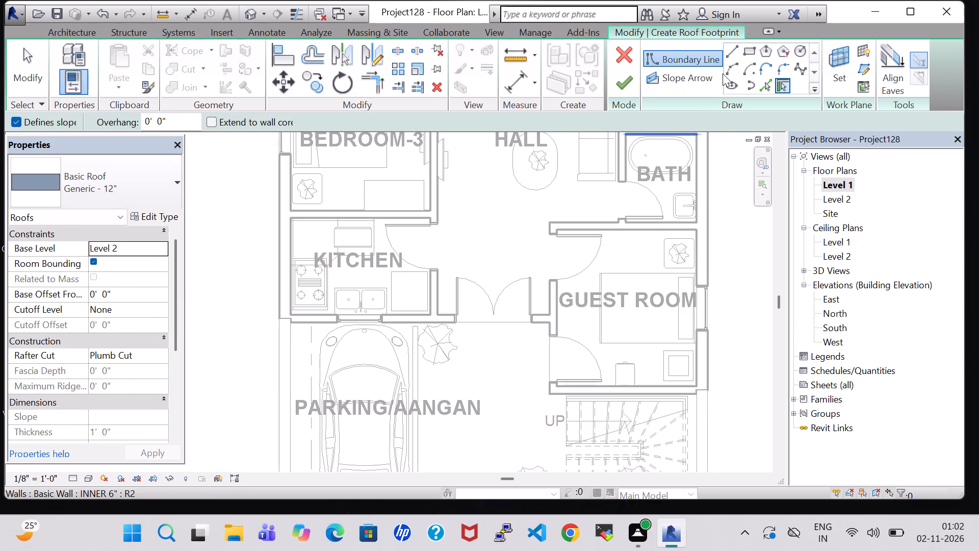
{"action": "double_click", "coordinate": [729, 55]}
{"action": "middle_click_drag", "start_coordinate": [463, 209], "coordinate": [494, 430]}
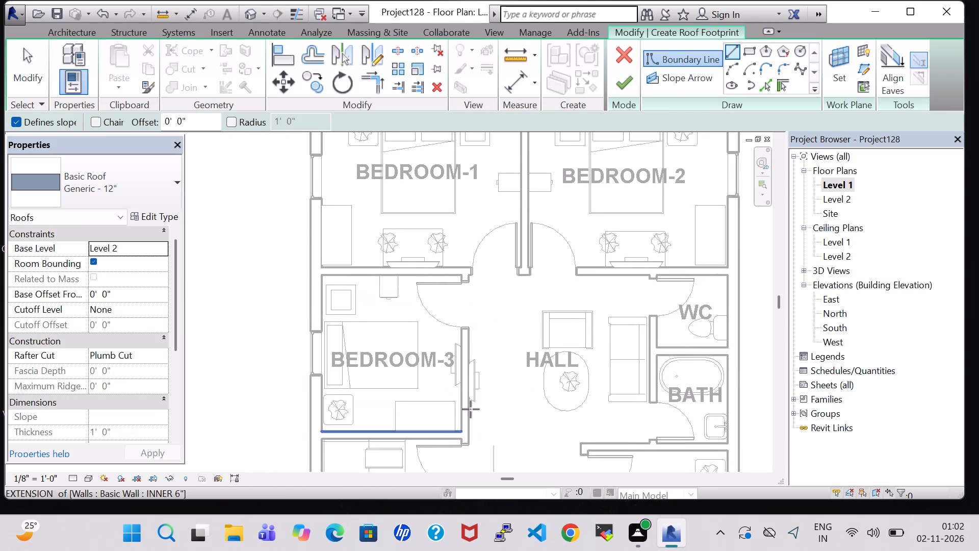
{"action": "middle_click_drag", "start_coordinate": [416, 209], "coordinate": [462, 389]}
{"action": "scroll", "coordinate": [416, 209], "scroll_direction": "up", "scroll_amount": 1}
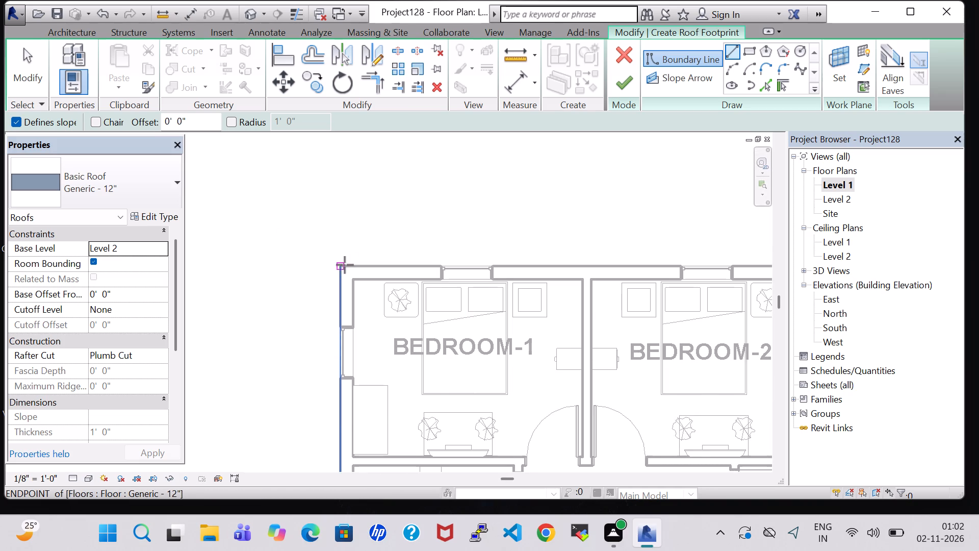
{"action": "left_click", "coordinate": [340, 267]}
{"action": "middle_click_drag", "start_coordinate": [554, 259], "coordinate": [552, 259]}
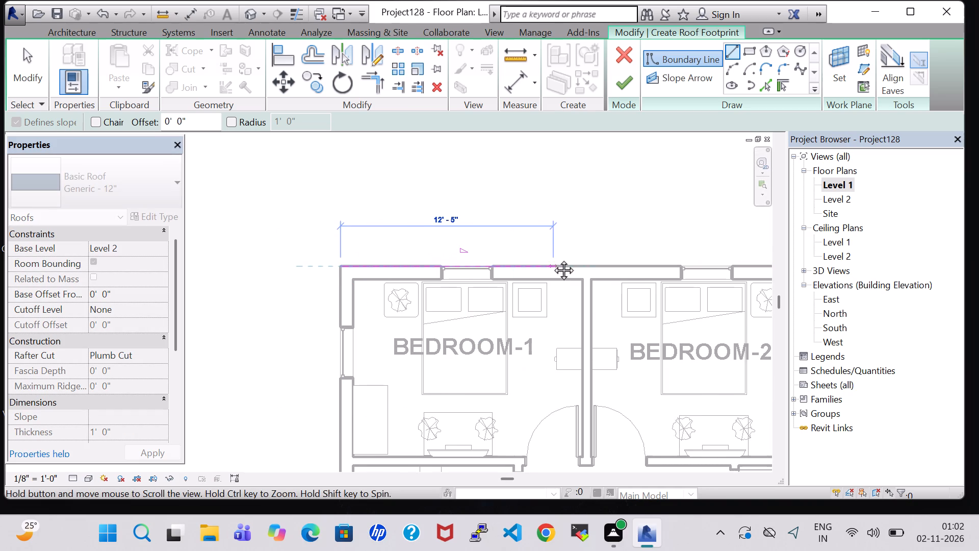
{"action": "middle_click_drag", "start_coordinate": [552, 259], "coordinate": [273, 260]}
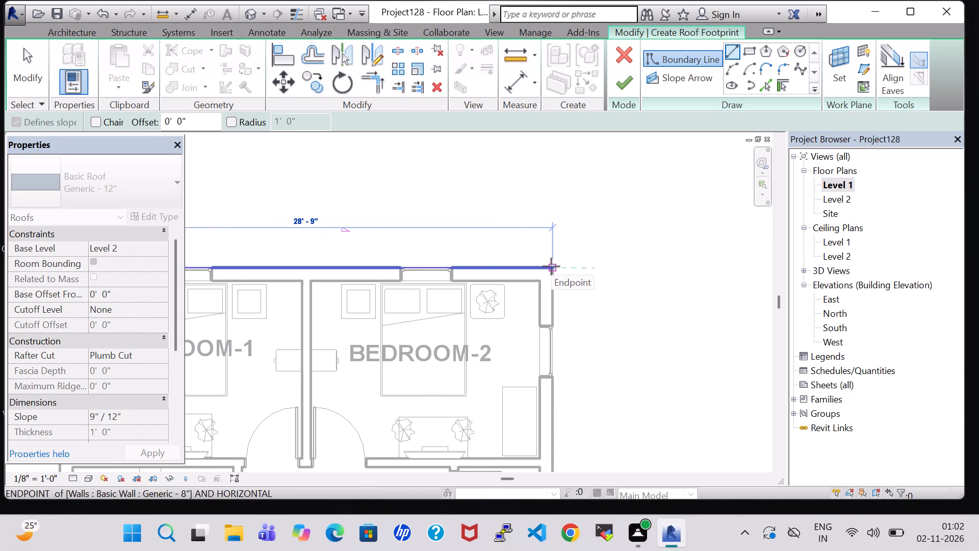
{"action": "left_click", "coordinate": [551, 266]}
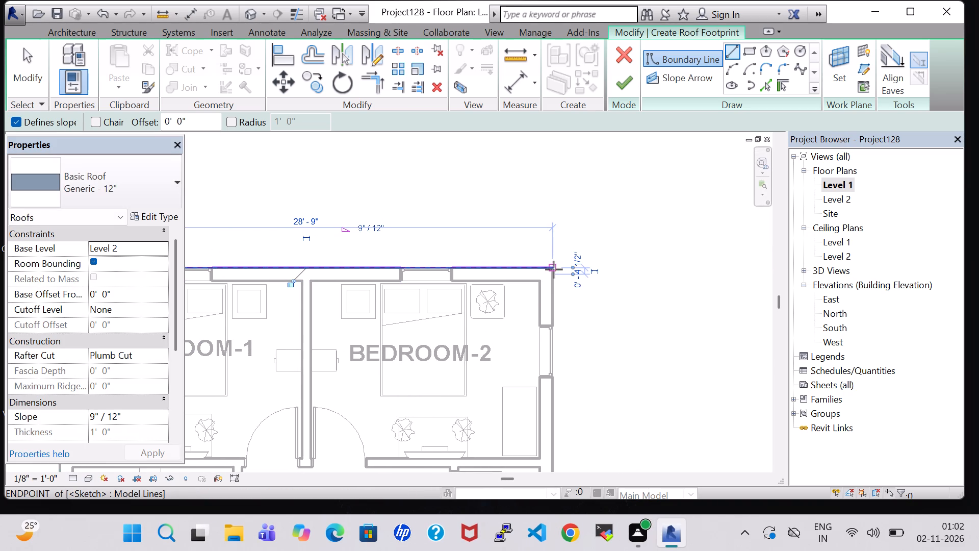
Close the roof boundary with straight slope-defining edges along the east side, the 28'-9" front boundary and the west side.
{"action": "left_click", "coordinate": [552, 269]}
{"action": "middle_click_drag", "start_coordinate": [548, 443], "coordinate": [520, 220]}
{"action": "middle_click_drag", "start_coordinate": [519, 404], "coordinate": [513, 171]}
{"action": "middle_click_drag", "start_coordinate": [512, 372], "coordinate": [511, 245]}
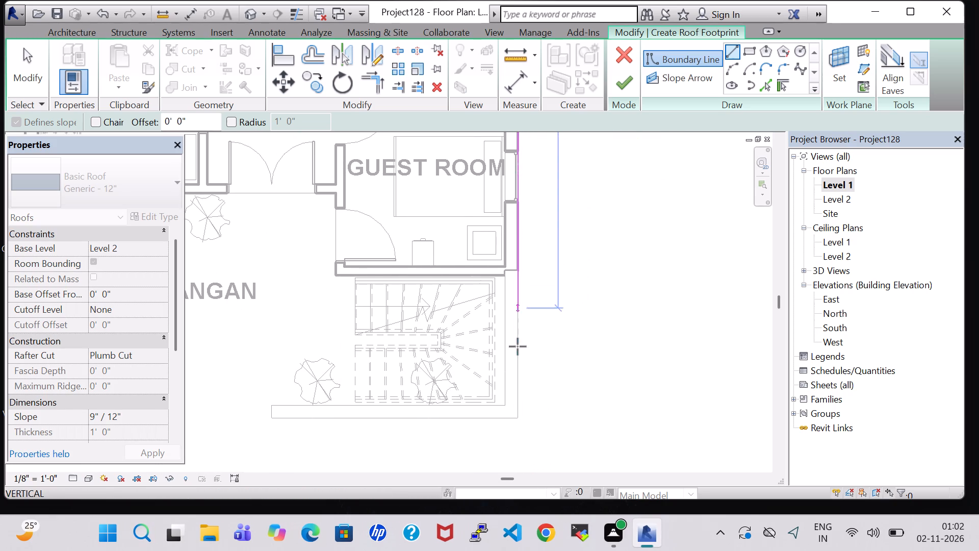
{"action": "left_click", "coordinate": [516, 418]}
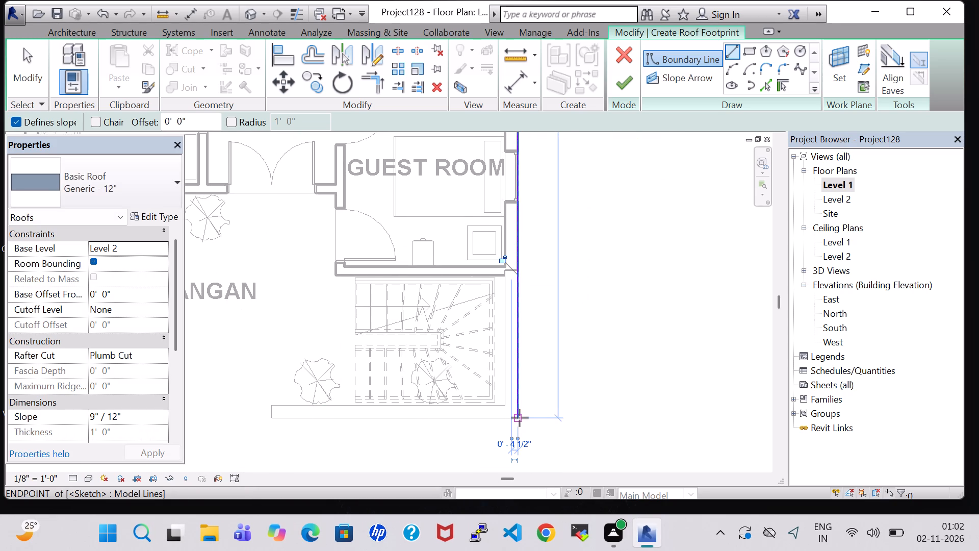
{"action": "left_click", "coordinate": [519, 418]}
{"action": "middle_click_drag", "start_coordinate": [265, 412], "coordinate": [675, 407]}
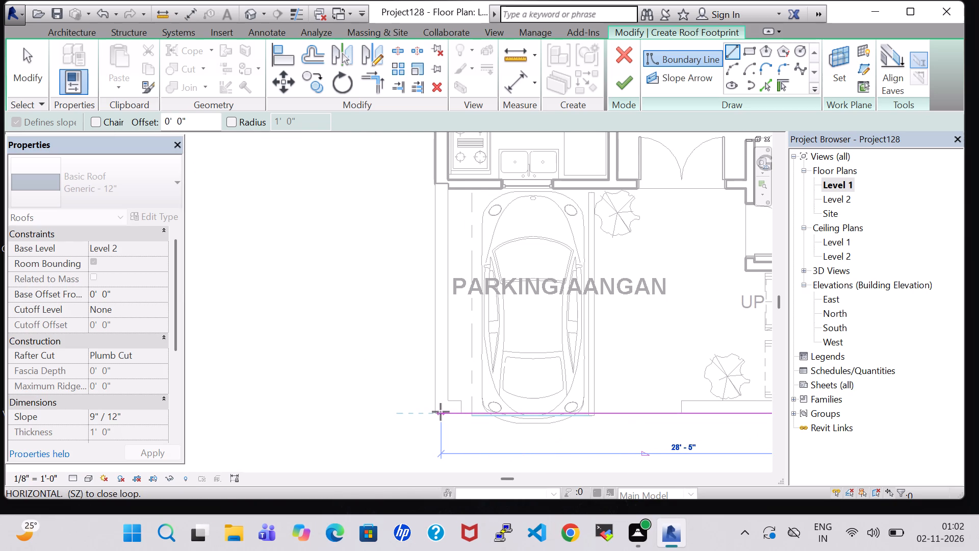
{"action": "left_click", "coordinate": [433, 413]}
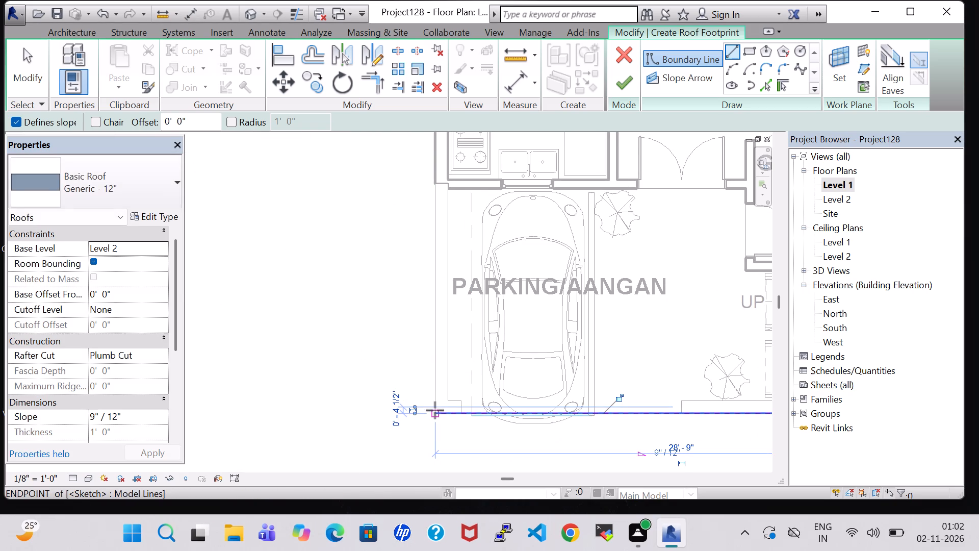
{"action": "left_click", "coordinate": [435, 410]}
{"action": "middle_click_drag", "start_coordinate": [431, 164], "coordinate": [433, 456]}
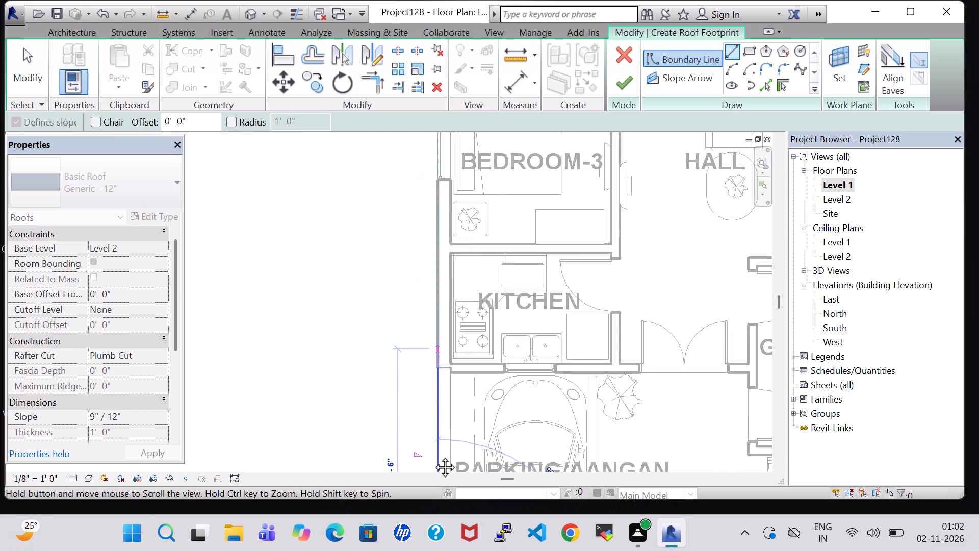
{"action": "middle_click_drag", "start_coordinate": [433, 456], "coordinate": [433, 504]}
{"action": "middle_click_drag", "start_coordinate": [434, 214], "coordinate": [436, 514]}
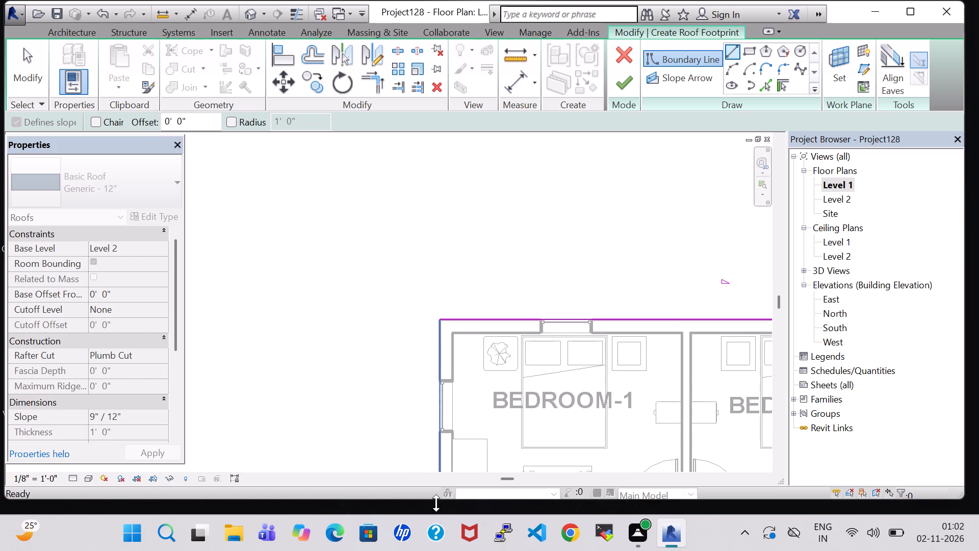
{"action": "left_click", "coordinate": [442, 318]}
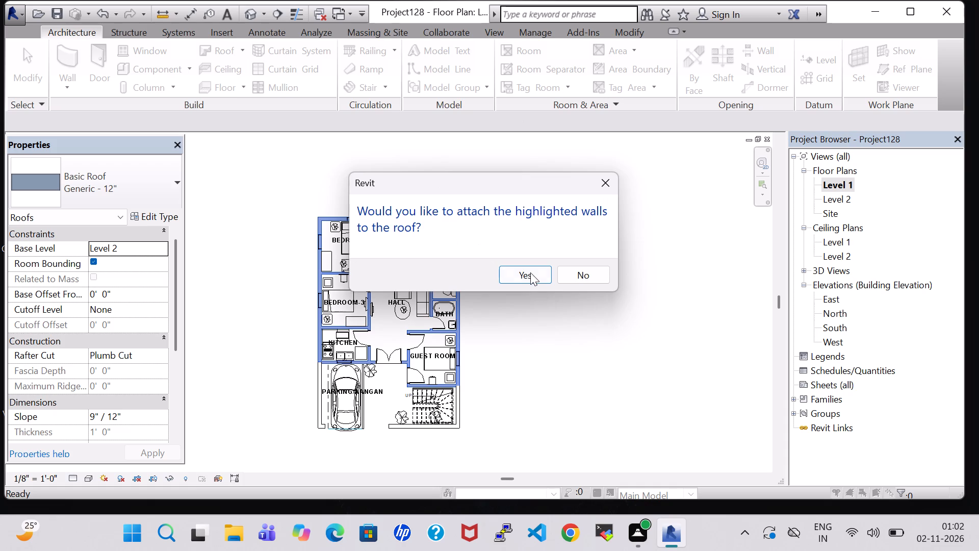
Attach the highlighted walls to the new roof and open the 3D view.
{"action": "double_click", "coordinate": [529, 269]}
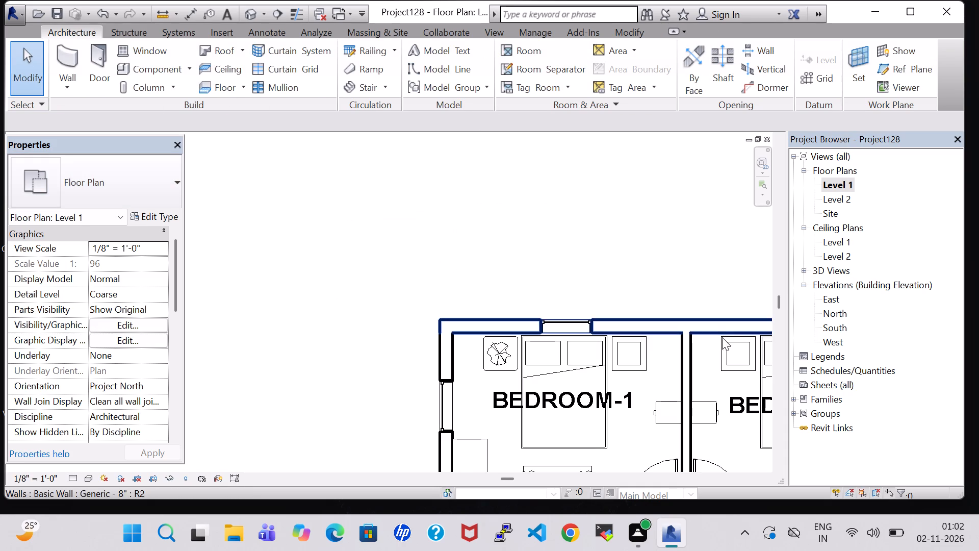
{"action": "left_click", "coordinate": [255, 11]}
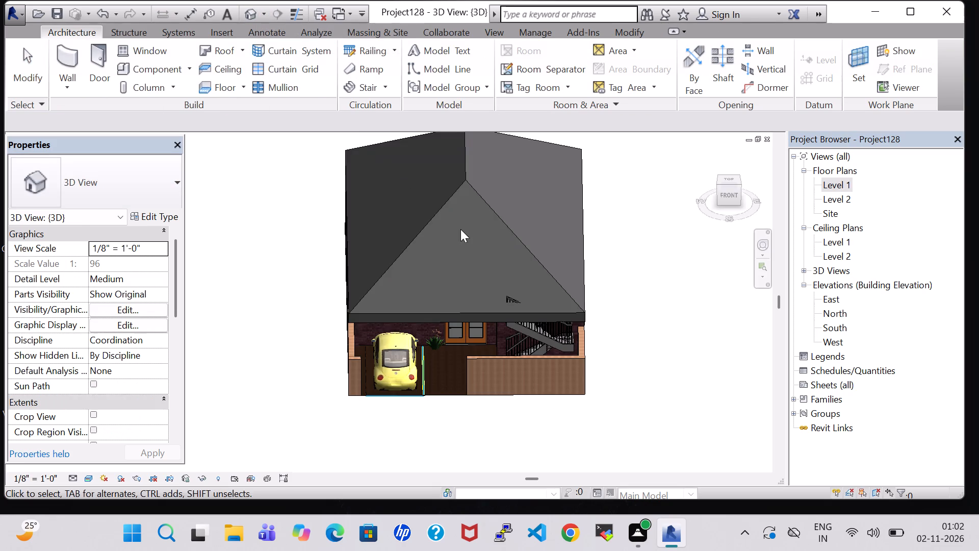
Edit the roof's footprint, turn off Defines Roof Slope for all four boundary edges and finish the sketch.
{"action": "double_click", "coordinate": [469, 191]}
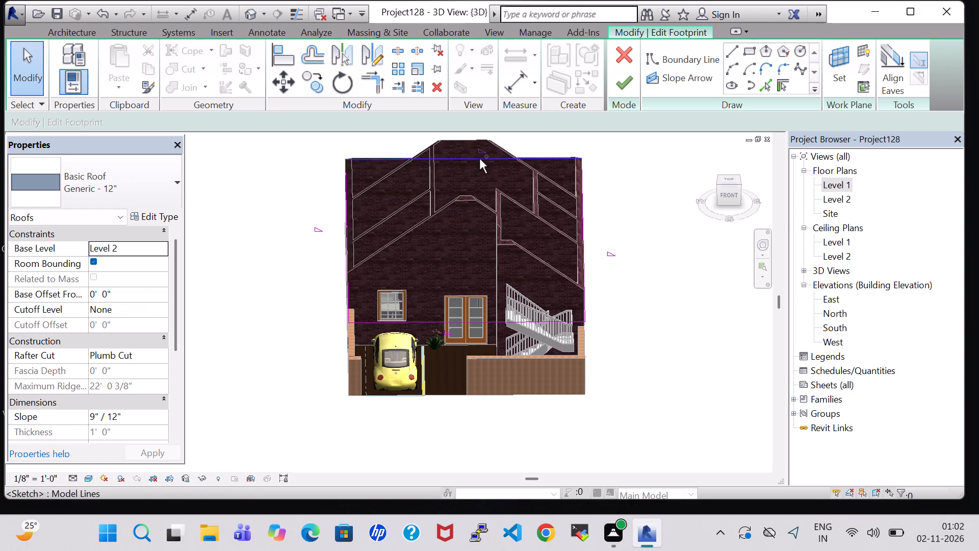
{"action": "left_click", "coordinate": [479, 159], "text": "ctrl"}
{"action": "left_click", "coordinate": [349, 200], "text": "ctrl"}
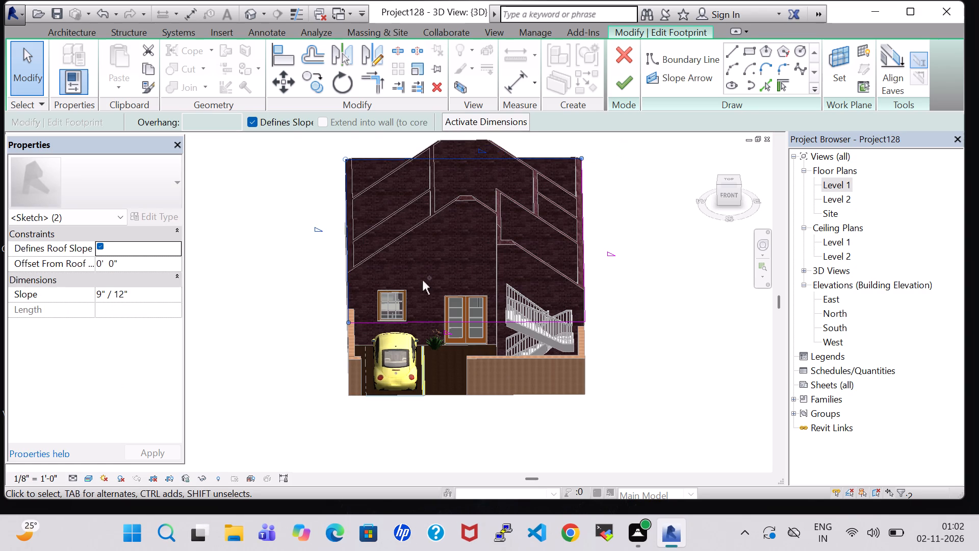
{"action": "left_click", "coordinate": [435, 318], "text": "ctrl"}
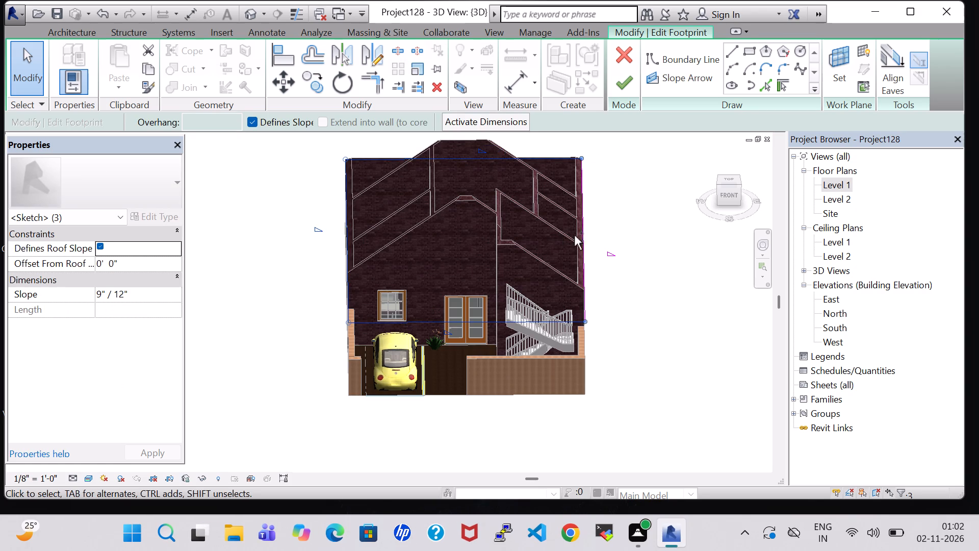
{"action": "left_click", "coordinate": [585, 238], "text": "ctrl"}
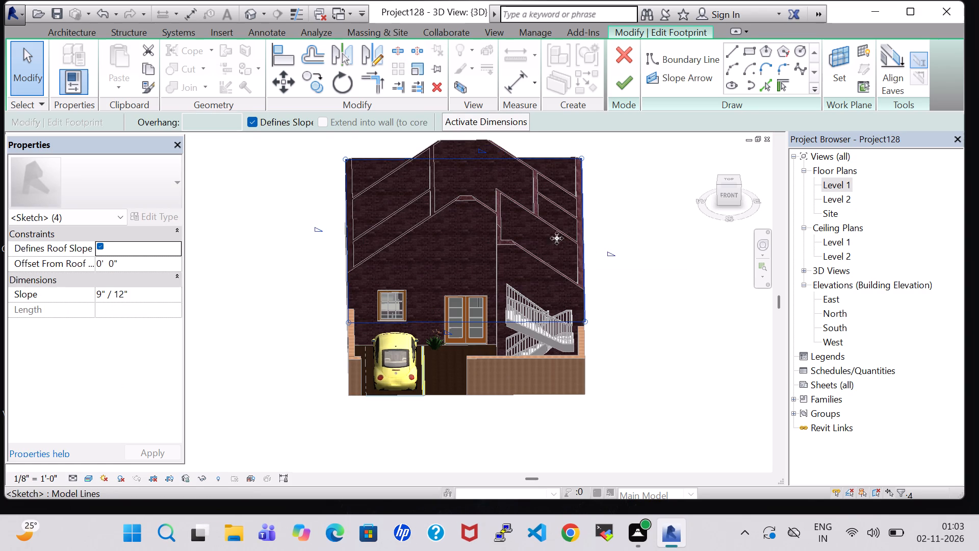
{"action": "left_click", "coordinate": [101, 246]}
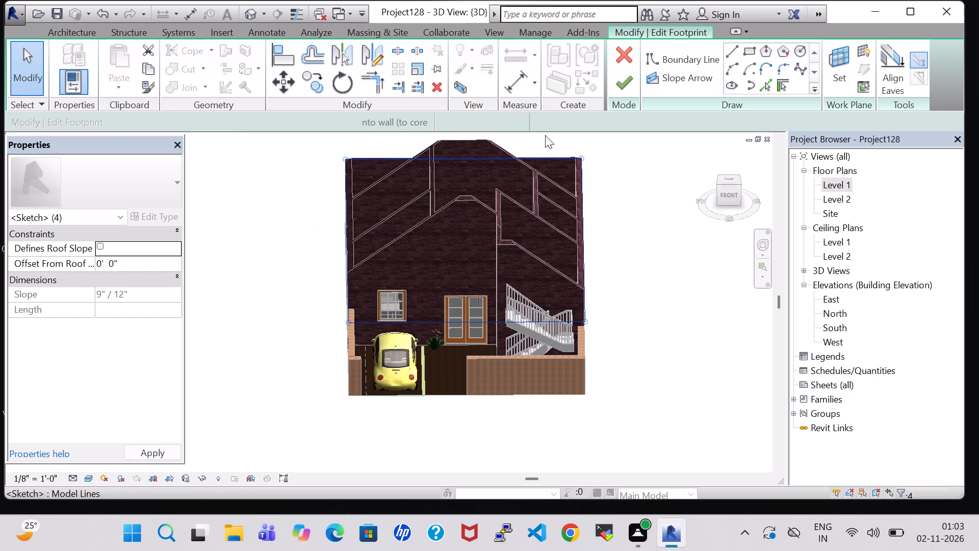
{"action": "left_click", "coordinate": [623, 89]}
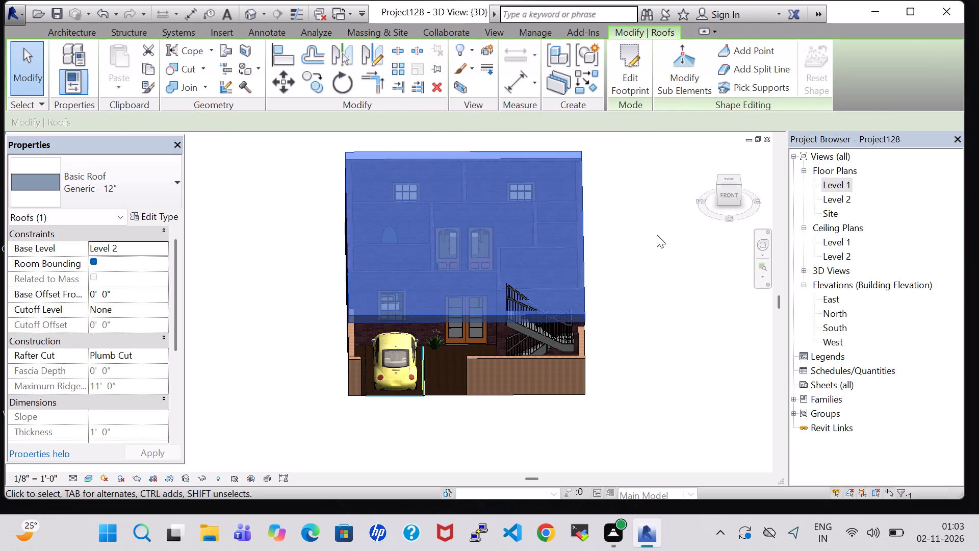
{"action": "left_click", "coordinate": [660, 269]}
Assign the Brick, Soldier Course material to the structure layer of the Generic - 12" roof type.
{"action": "left_click", "coordinate": [465, 313]}
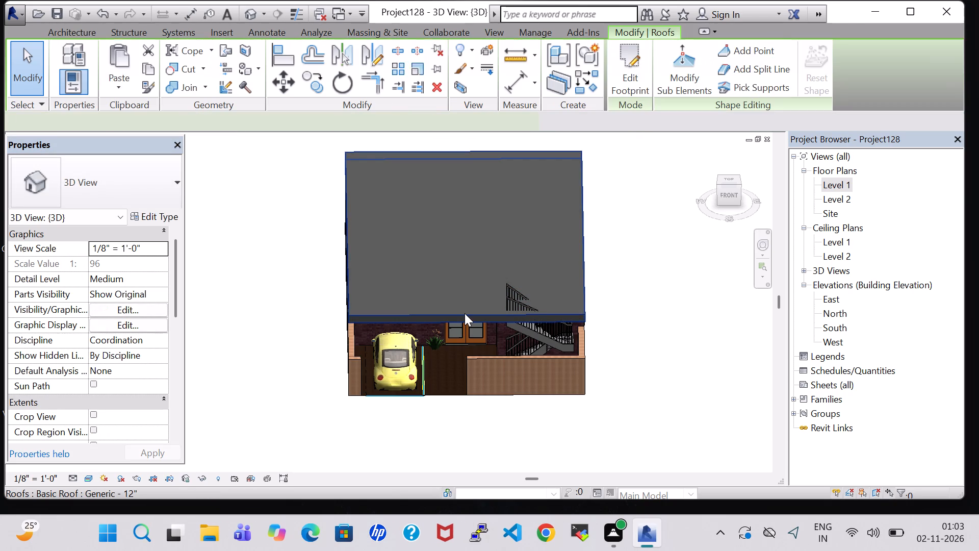
{"action": "left_click", "coordinate": [167, 217]}
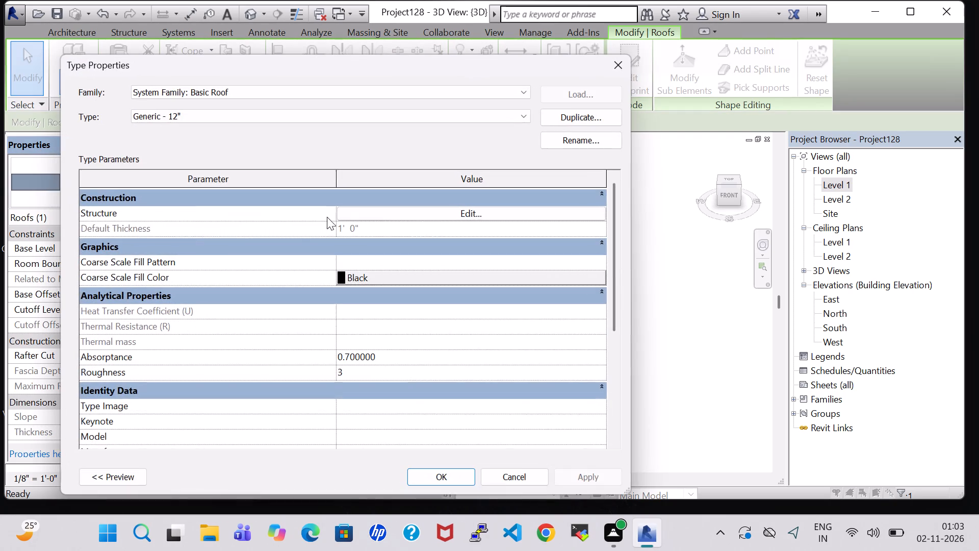
{"action": "left_click", "coordinate": [476, 213]}
{"action": "left_click", "coordinate": [336, 206]}
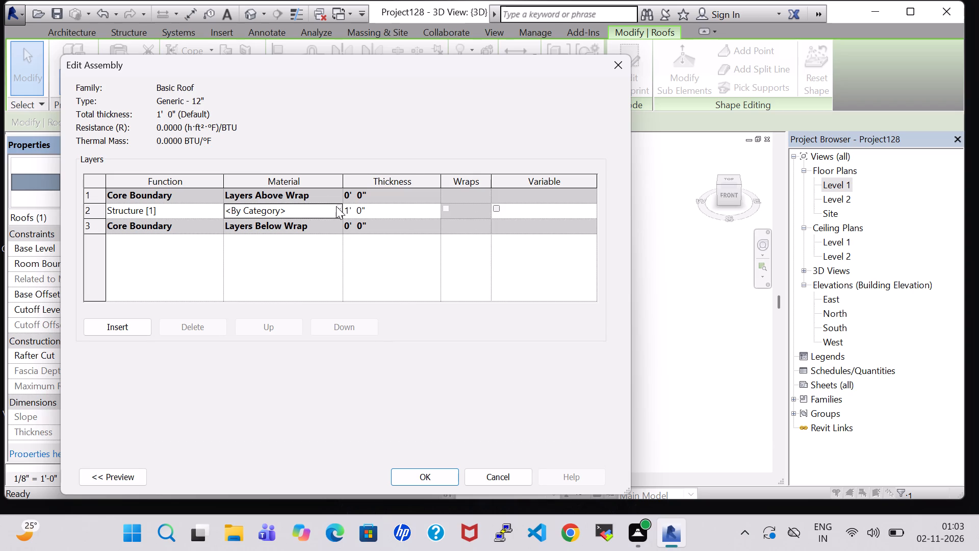
{"action": "left_click", "coordinate": [377, 310]}
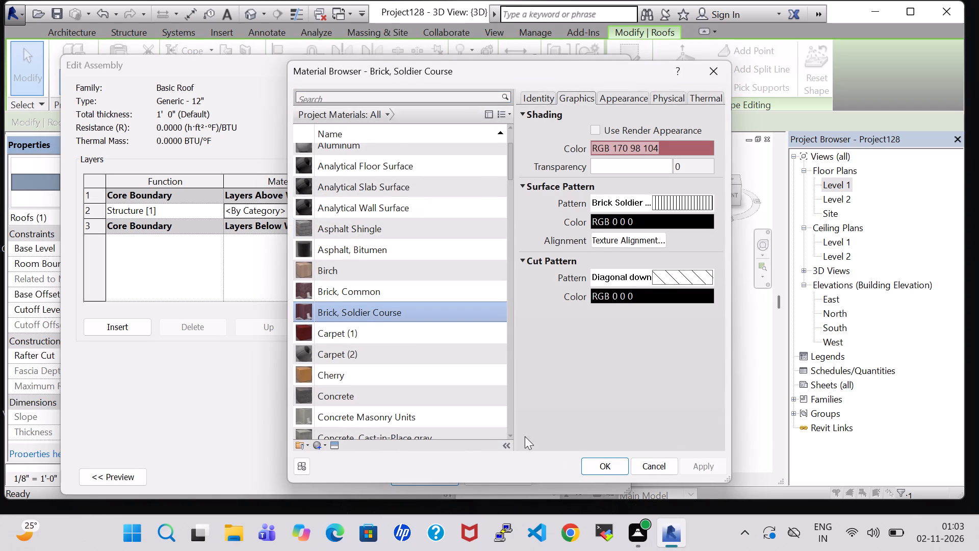
{"action": "left_click", "coordinate": [603, 465]}
{"action": "left_click", "coordinate": [427, 474]}
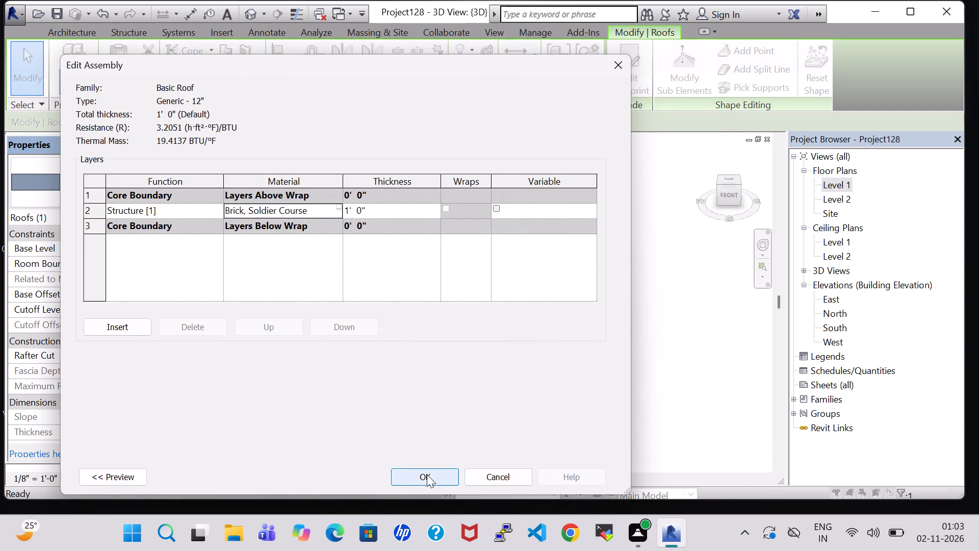
{"action": "left_click", "coordinate": [449, 479]}
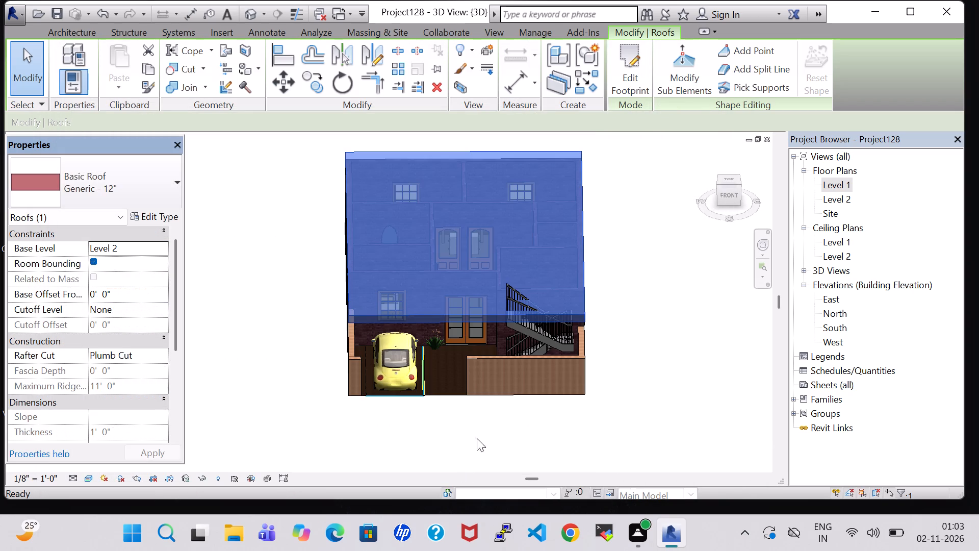
{"action": "left_click", "coordinate": [615, 357]}
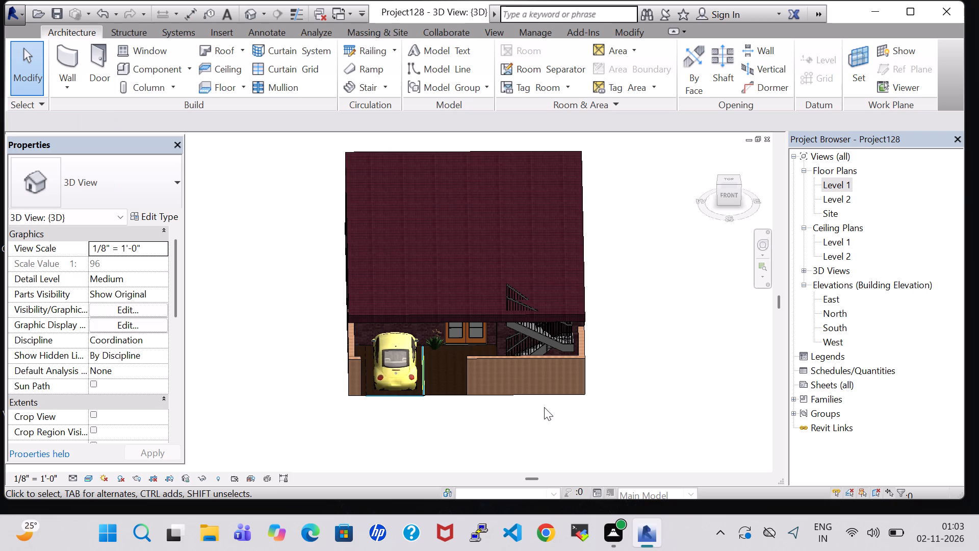
Examine the brick roof and the staircase rising through it from below, from the front and from above.
{"action": "middle_click_drag", "start_coordinate": [509, 411], "coordinate": [511, 390], "text": "shift"}
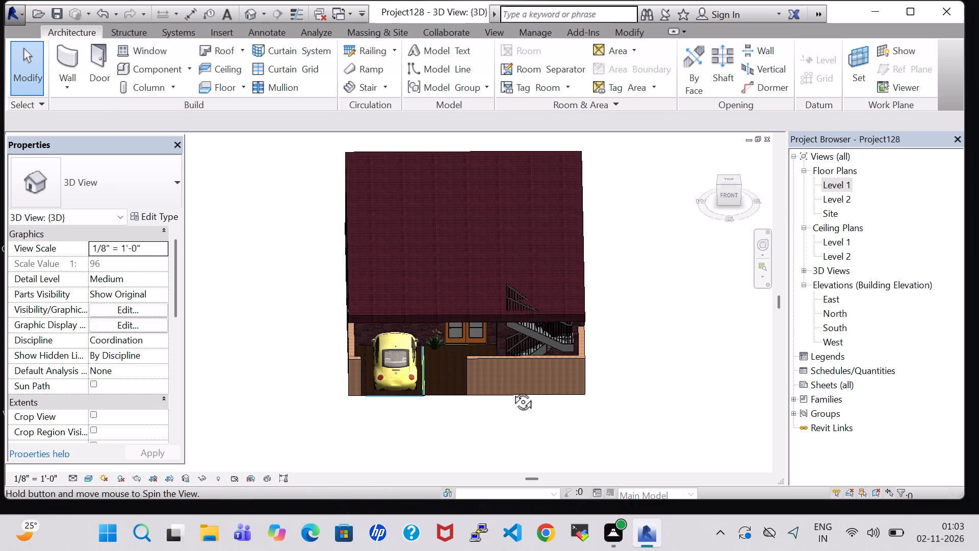
{"action": "middle_click_drag", "start_coordinate": [511, 390], "coordinate": [501, 276], "text": "shift"}
{"action": "scroll", "coordinate": [485, 263], "scroll_direction": "up", "scroll_amount": 5}
{"action": "middle_click_drag", "start_coordinate": [485, 264], "coordinate": [491, 286], "text": "shift"}
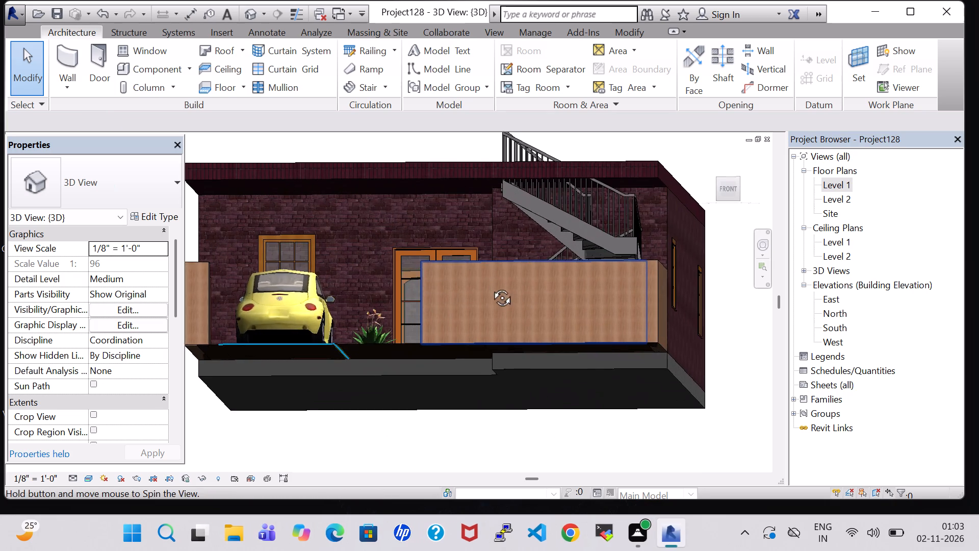
{"action": "middle_click_drag", "start_coordinate": [491, 286], "coordinate": [495, 324], "text": "shift"}
{"action": "scroll", "coordinate": [486, 302], "scroll_direction": "down", "scroll_amount": 3}
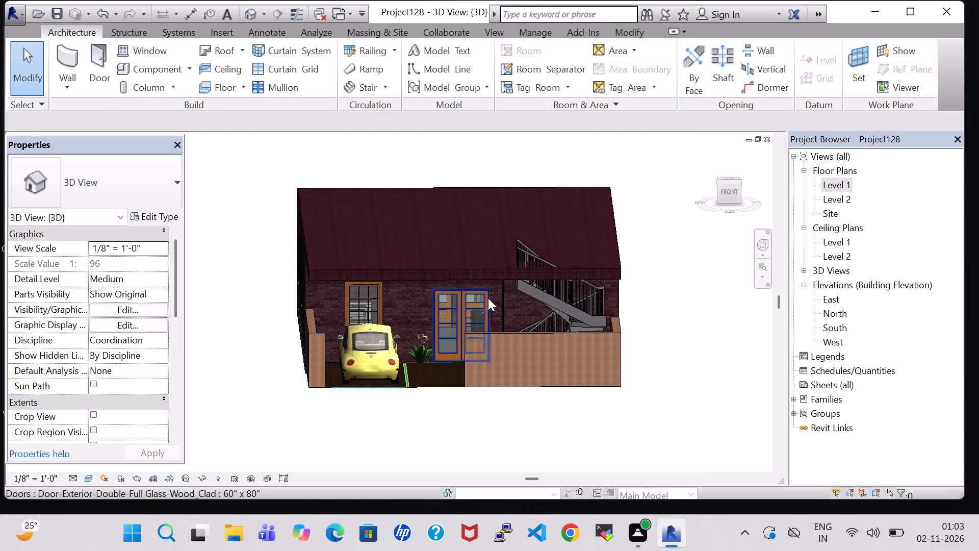
{"action": "middle_click_drag", "start_coordinate": [487, 246], "coordinate": [497, 330], "text": "shift"}
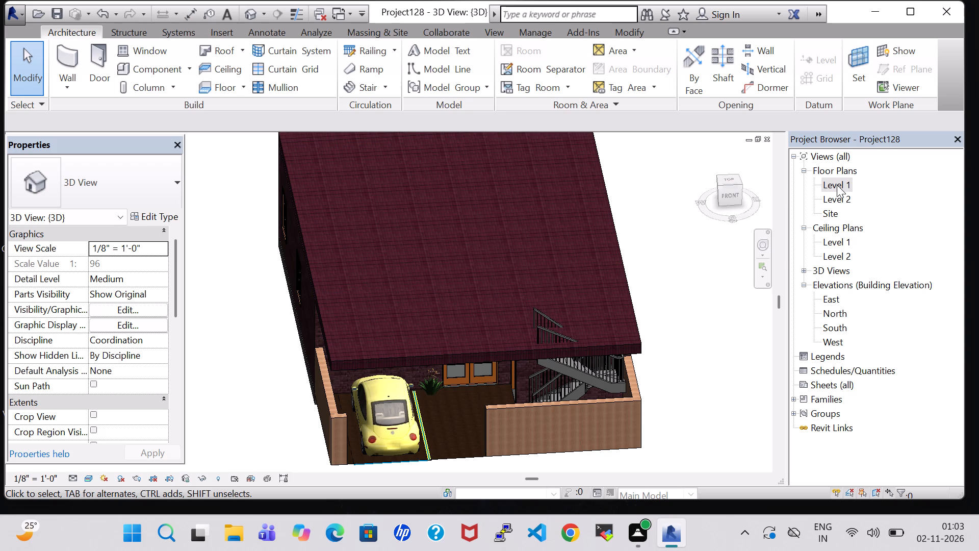
Reopen the brick roof's footprint for editing and switch to the Level 1 floor plan.
{"action": "left_click", "coordinate": [610, 218]}
{"action": "double_click", "coordinate": [493, 226]}
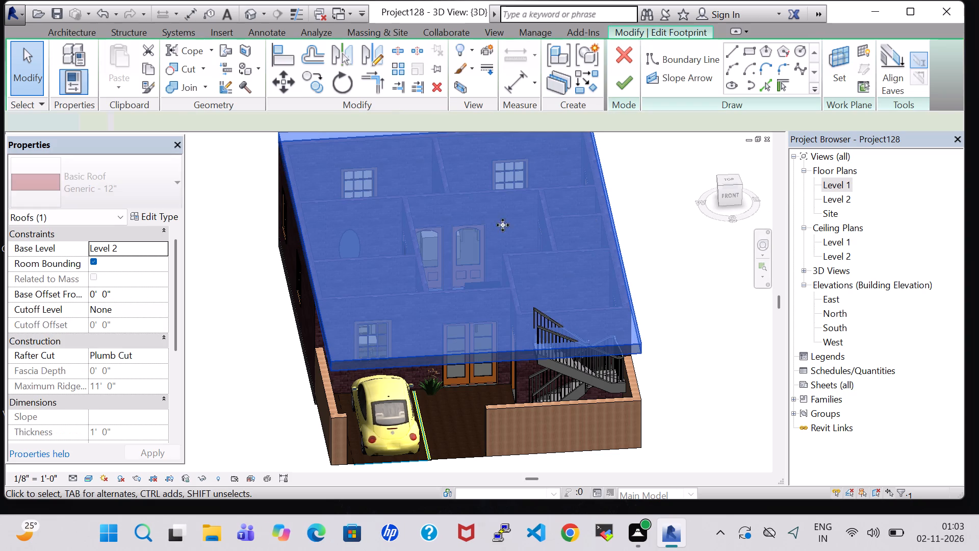
{"action": "double_click", "coordinate": [828, 189]}
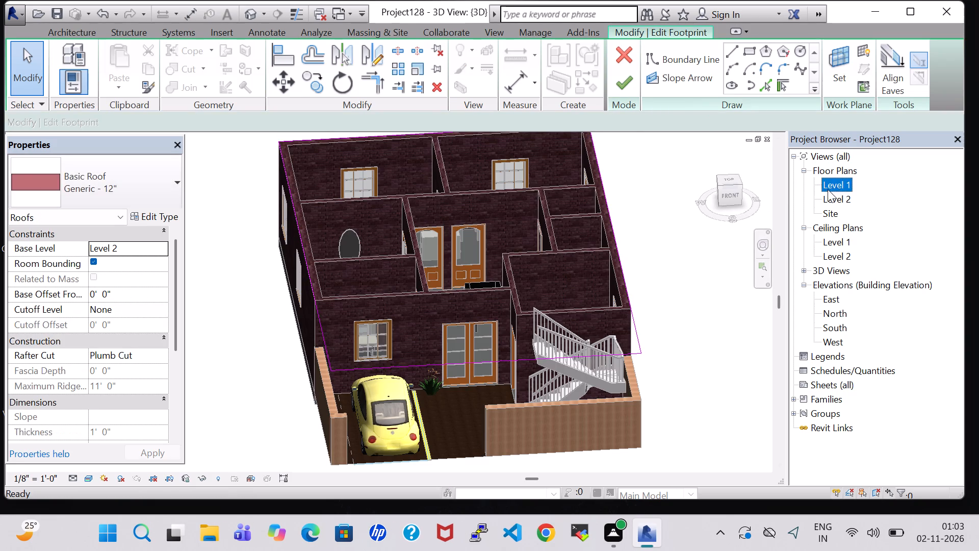
{"action": "scroll", "coordinate": [522, 272], "scroll_direction": "down", "scroll_amount": 5}
{"action": "middle_click_drag", "start_coordinate": [536, 308], "coordinate": [467, 198]}
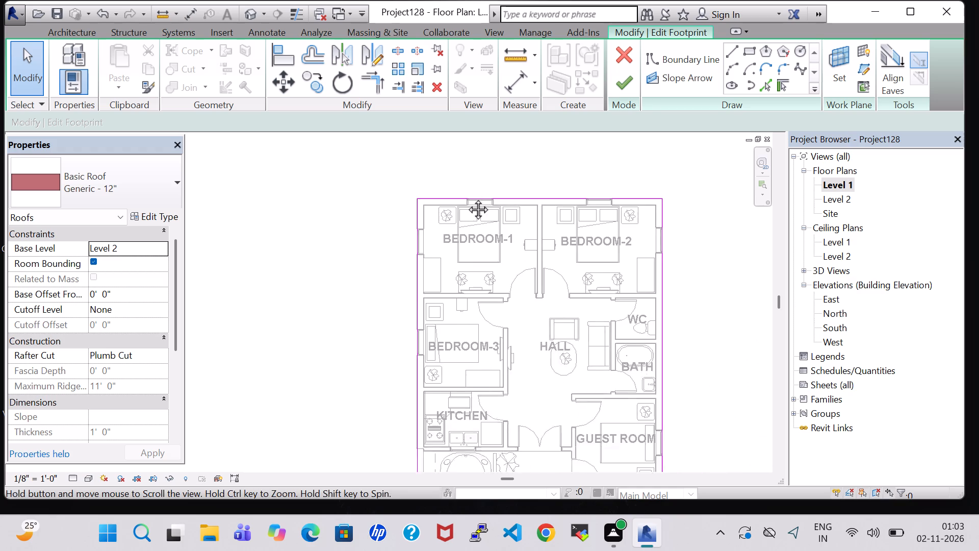
{"action": "middle_click_drag", "start_coordinate": [467, 198], "coordinate": [463, 188]}
Draw the north, east and west edges of a rectangle about 3'-10" by 2'-4" around the staircase's UP label.
{"action": "double_click", "coordinate": [739, 60]}
{"action": "left_click", "coordinate": [736, 53]}
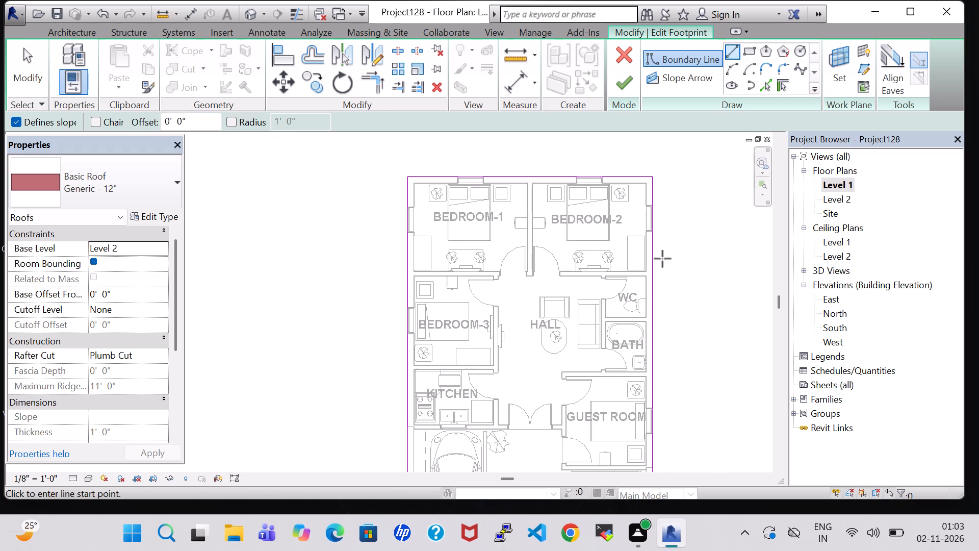
{"action": "scroll", "coordinate": [607, 360], "scroll_direction": "up", "scroll_amount": 5}
{"action": "middle_click_drag", "start_coordinate": [608, 471], "coordinate": [596, 234]}
{"action": "scroll", "coordinate": [596, 234], "scroll_direction": "up", "scroll_amount": 1}
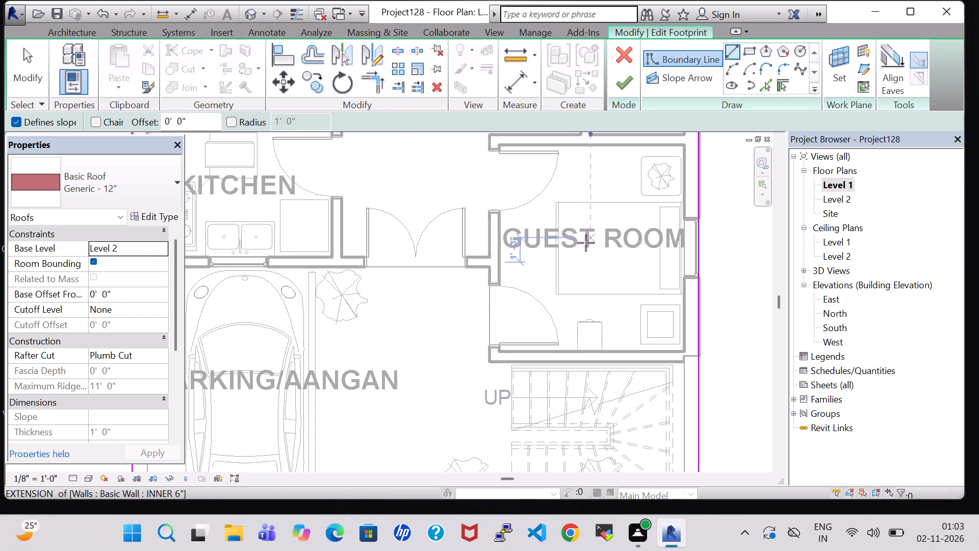
{"action": "left_click", "coordinate": [454, 381]}
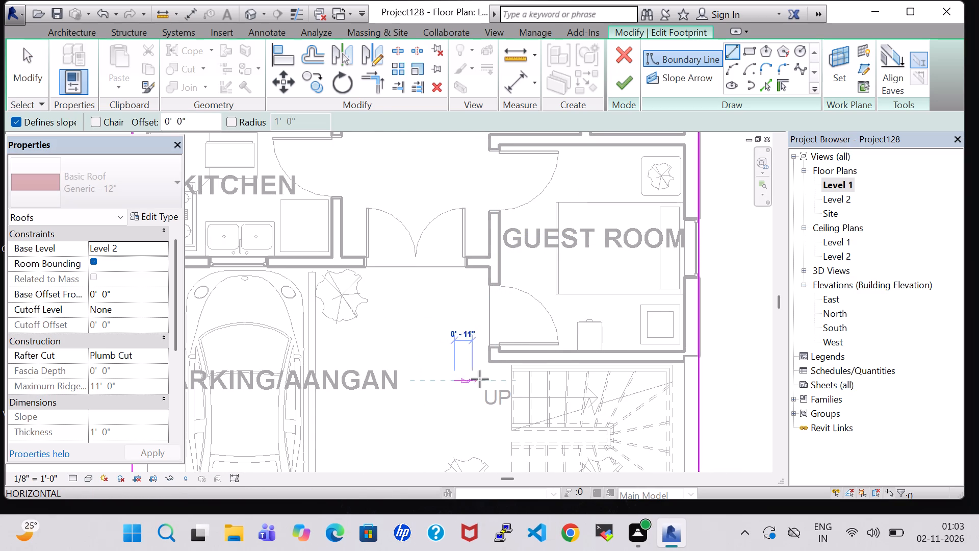
{"action": "left_click", "coordinate": [527, 375]}
{"action": "left_click", "coordinate": [530, 433]}
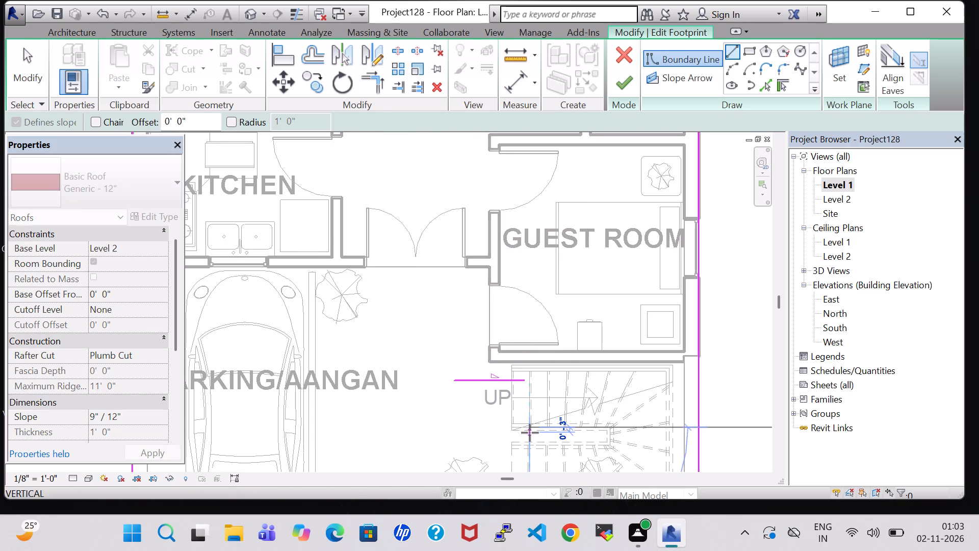
{"action": "left_click", "coordinate": [523, 382]}
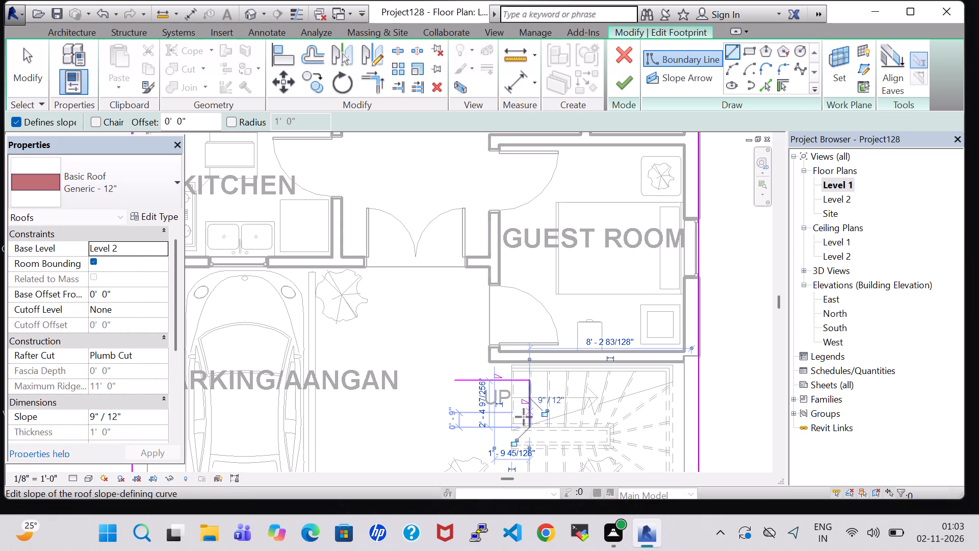
{"action": "left_click", "coordinate": [525, 437]}
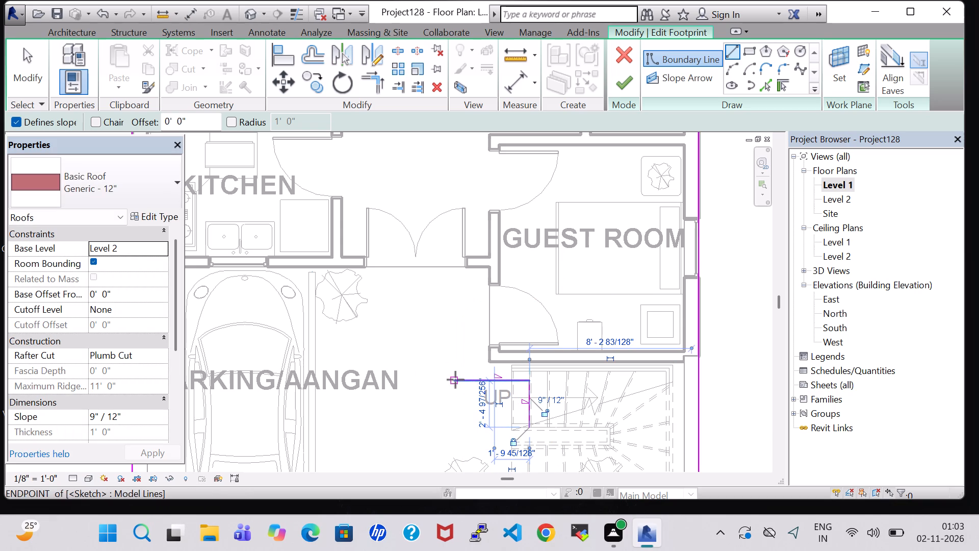
{"action": "left_click", "coordinate": [455, 380]}
{"action": "double_click", "coordinate": [458, 422]}
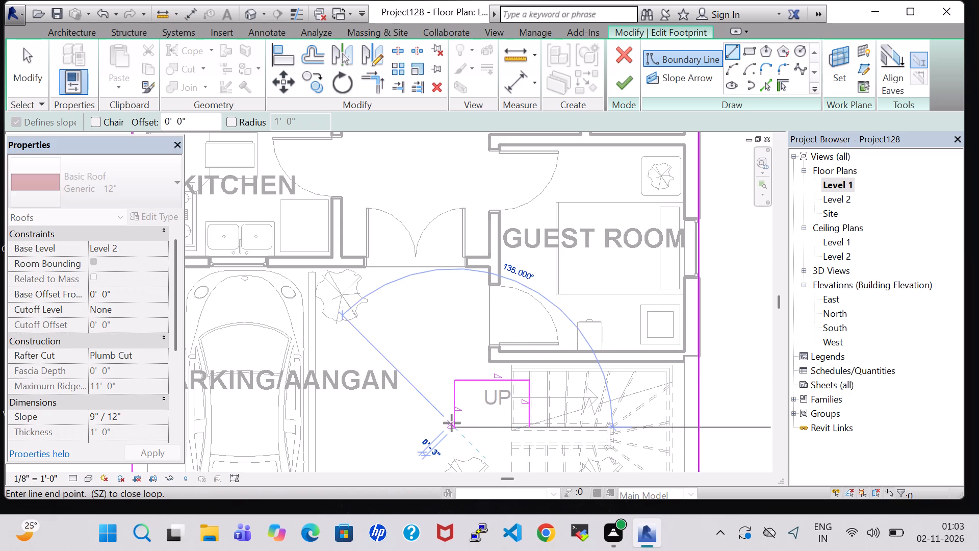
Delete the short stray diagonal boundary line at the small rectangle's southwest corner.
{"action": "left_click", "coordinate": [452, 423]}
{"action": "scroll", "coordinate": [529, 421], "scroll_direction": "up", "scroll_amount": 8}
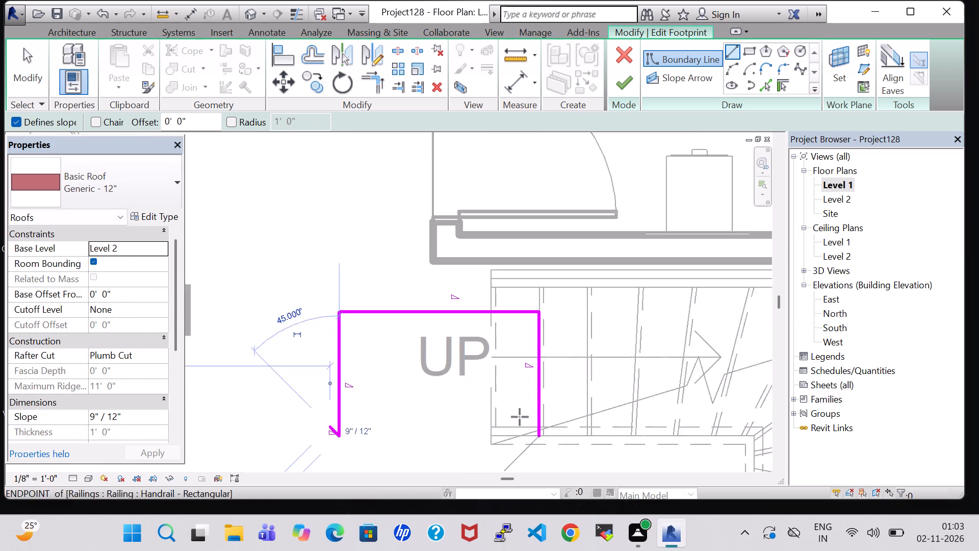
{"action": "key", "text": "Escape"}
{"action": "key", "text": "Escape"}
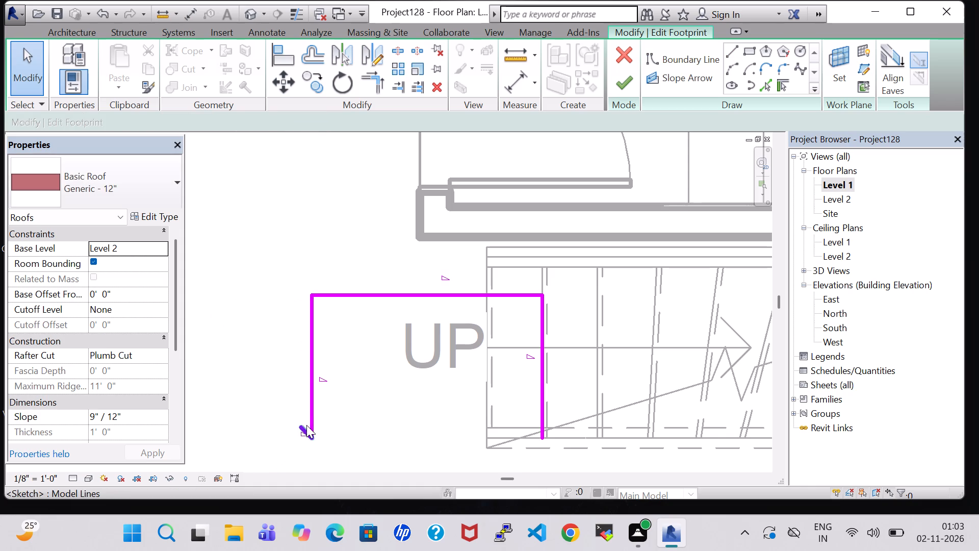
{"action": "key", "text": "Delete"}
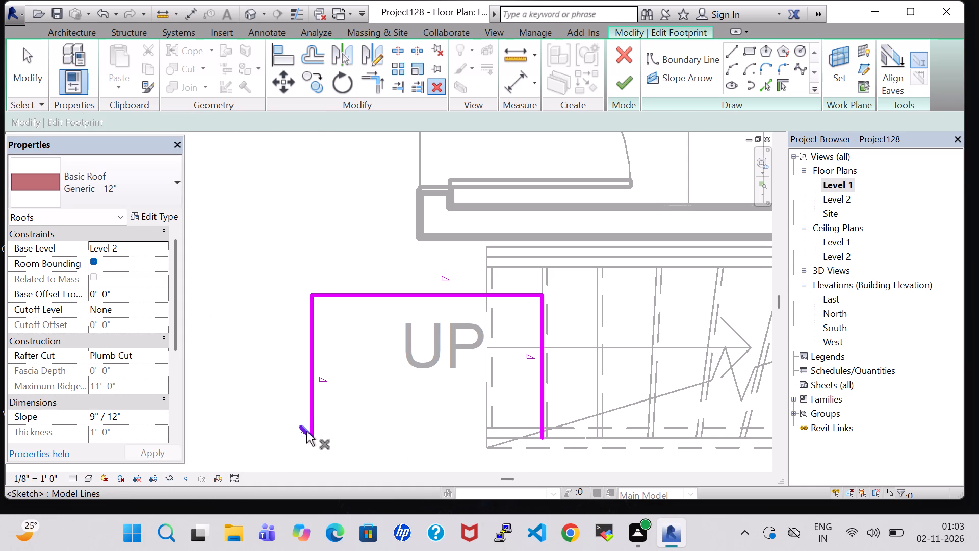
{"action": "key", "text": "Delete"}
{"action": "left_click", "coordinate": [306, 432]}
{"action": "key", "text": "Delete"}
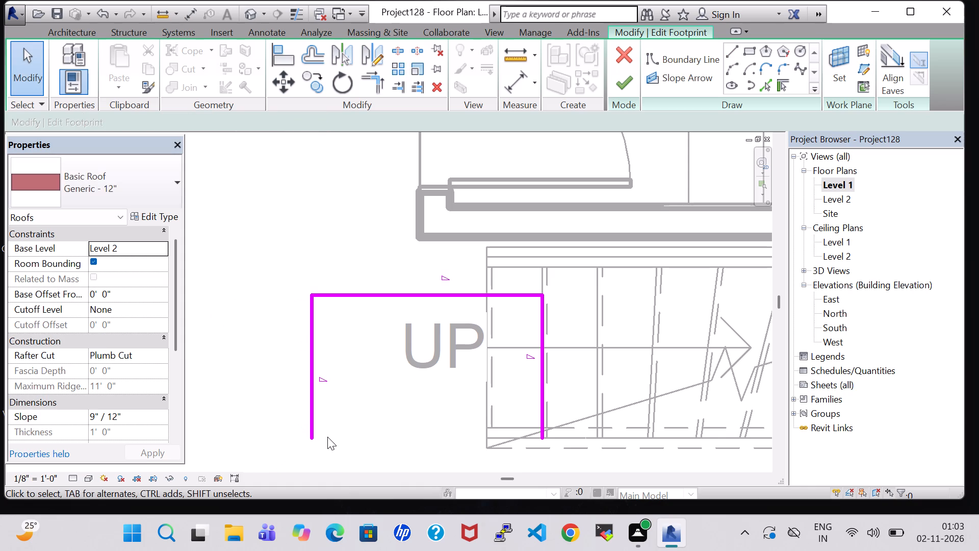
Close the small rectangle at the stair start with a straight south boundary line and finish the roof footprint.
{"action": "left_click", "coordinate": [731, 60]}
{"action": "left_click", "coordinate": [731, 48]}
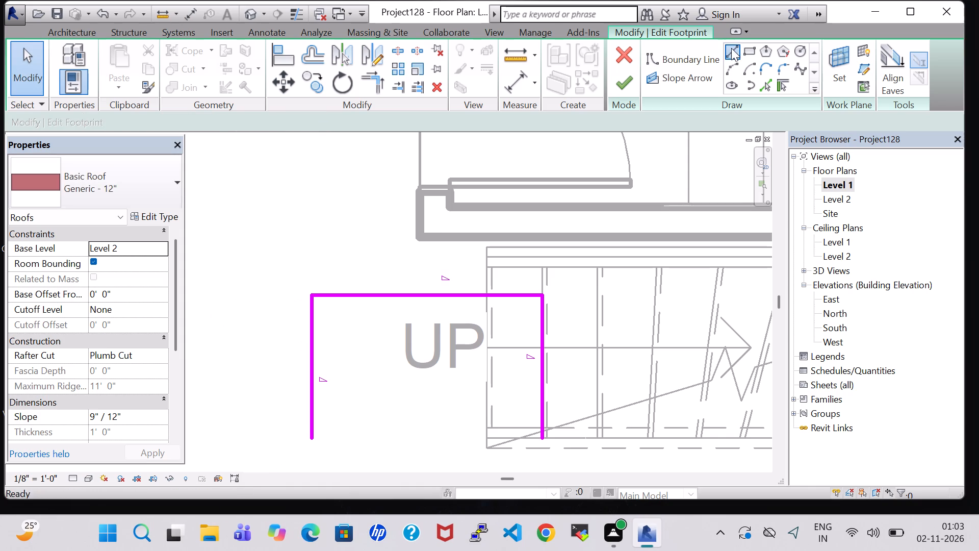
{"action": "left_click", "coordinate": [313, 438]}
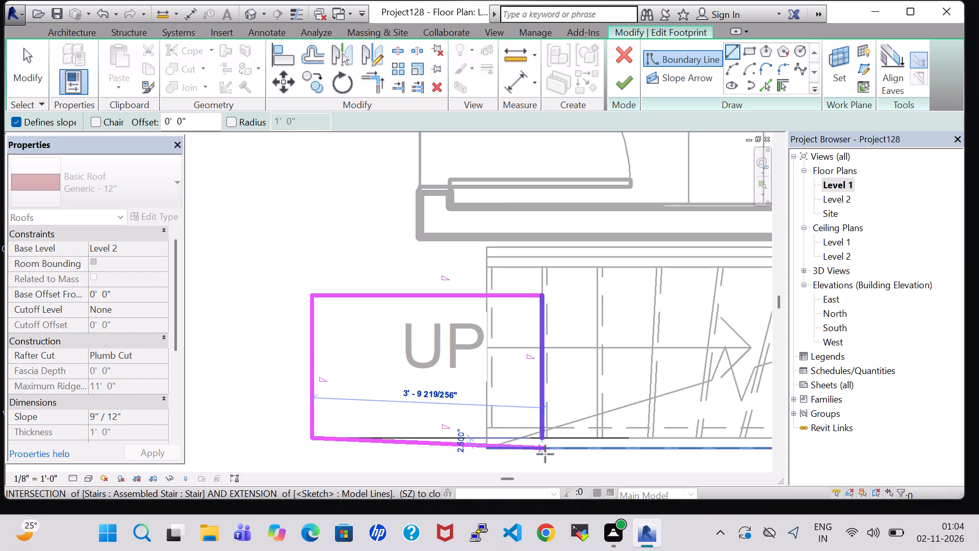
{"action": "left_click", "coordinate": [543, 437]}
{"action": "left_click", "coordinate": [627, 82]}
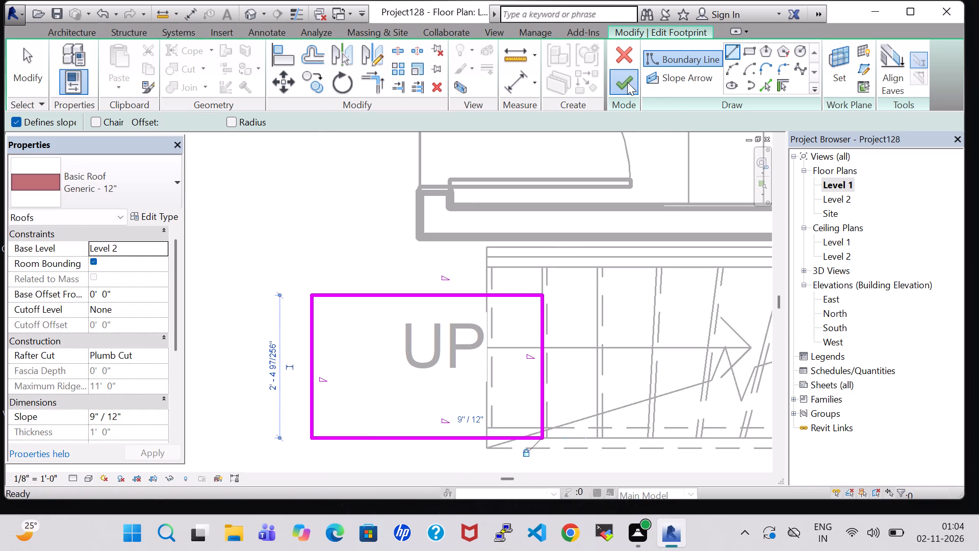
{"action": "left_click", "coordinate": [931, 474]}
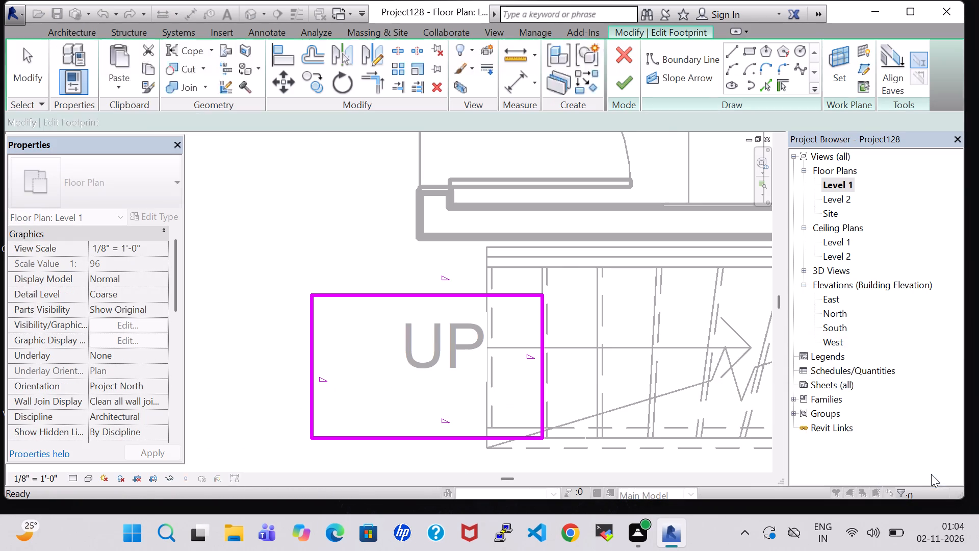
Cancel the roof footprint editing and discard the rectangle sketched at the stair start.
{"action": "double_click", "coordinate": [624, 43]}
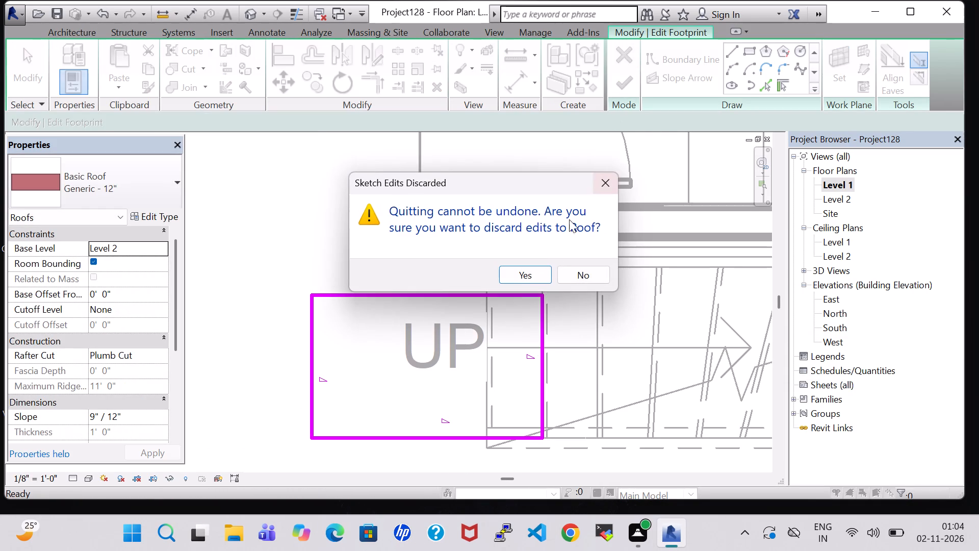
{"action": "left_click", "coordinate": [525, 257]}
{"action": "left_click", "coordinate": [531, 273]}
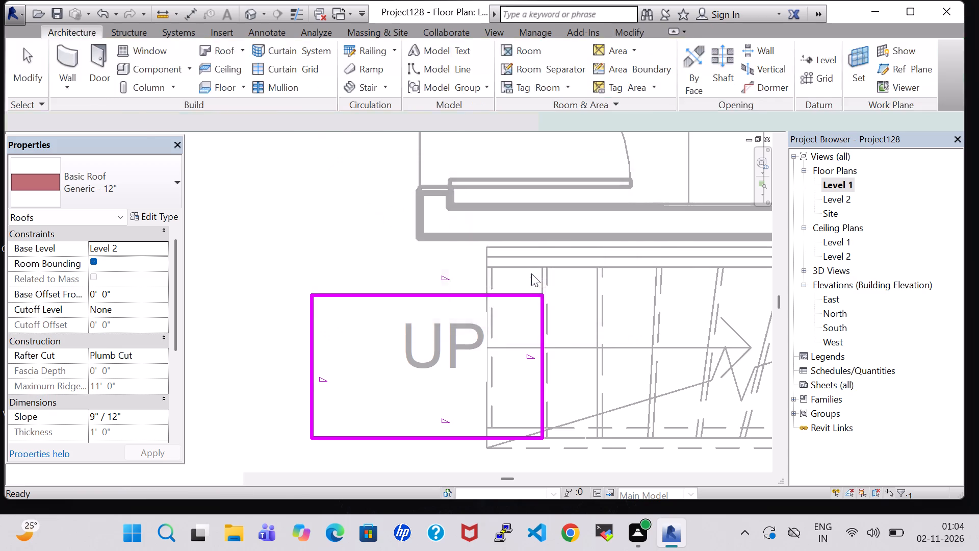
Switch to the 3D view and save the project.
{"action": "scroll", "coordinate": [526, 283], "scroll_direction": "down", "scroll_amount": 3}
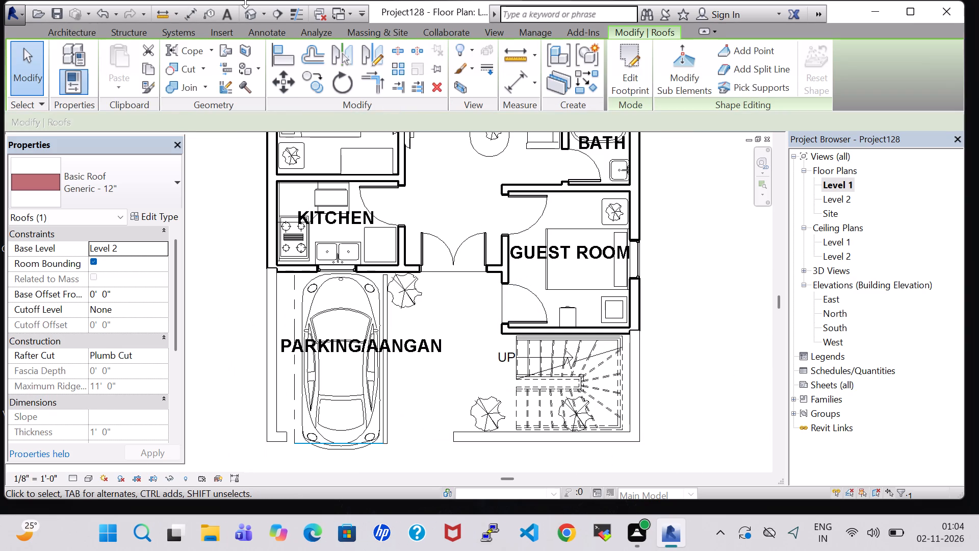
{"action": "left_click", "coordinate": [246, 15]}
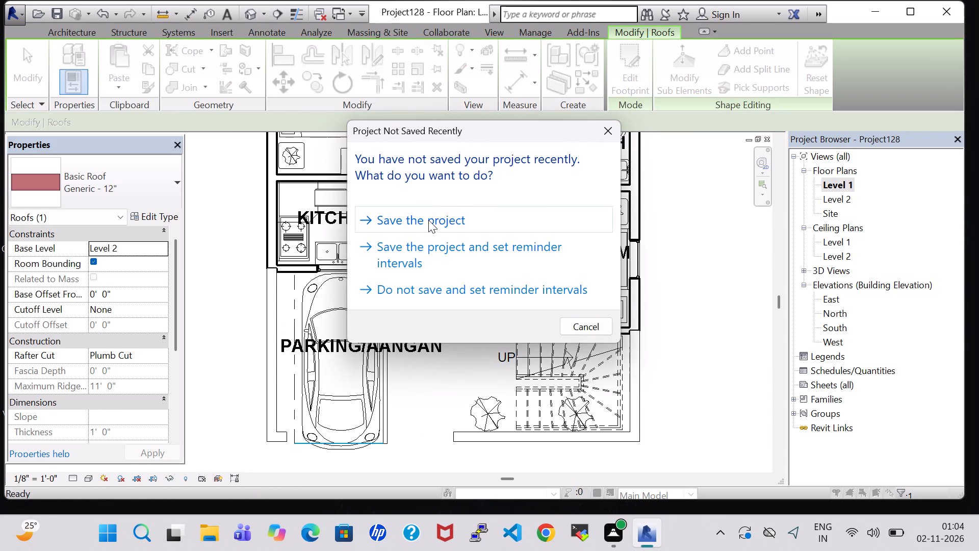
{"action": "left_click", "coordinate": [428, 221]}
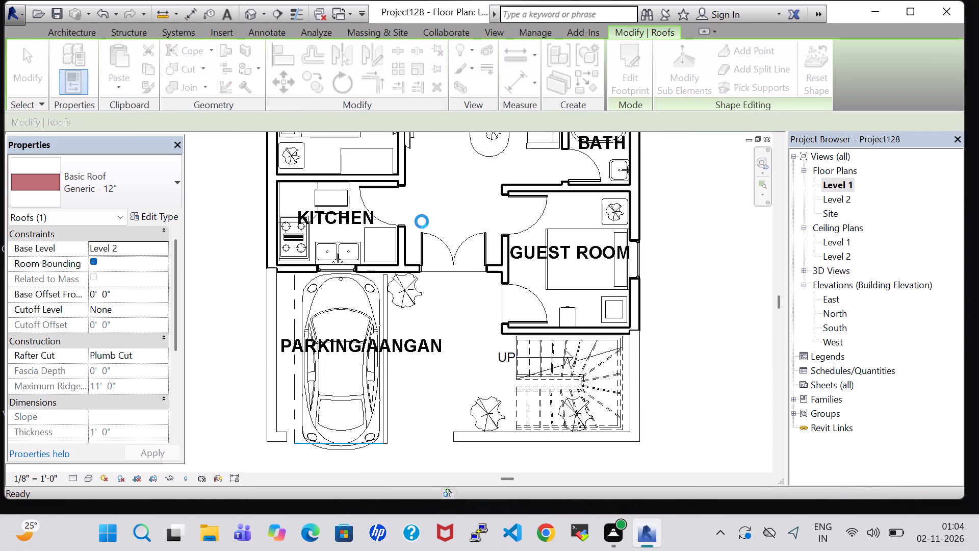
Delete the whole Generic - 12" brick roof in the 3D view.
{"action": "left_click", "coordinate": [465, 349]}
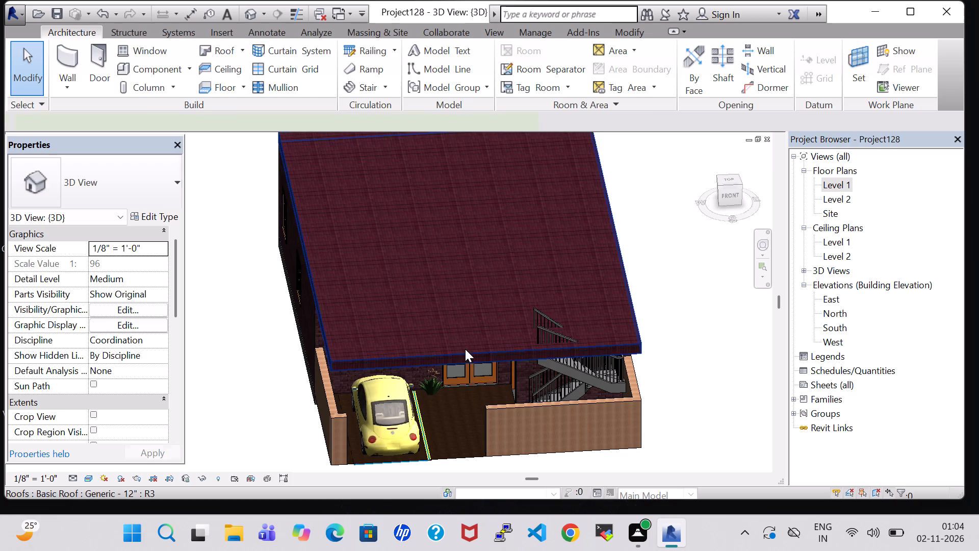
{"action": "key", "text": "Delete"}
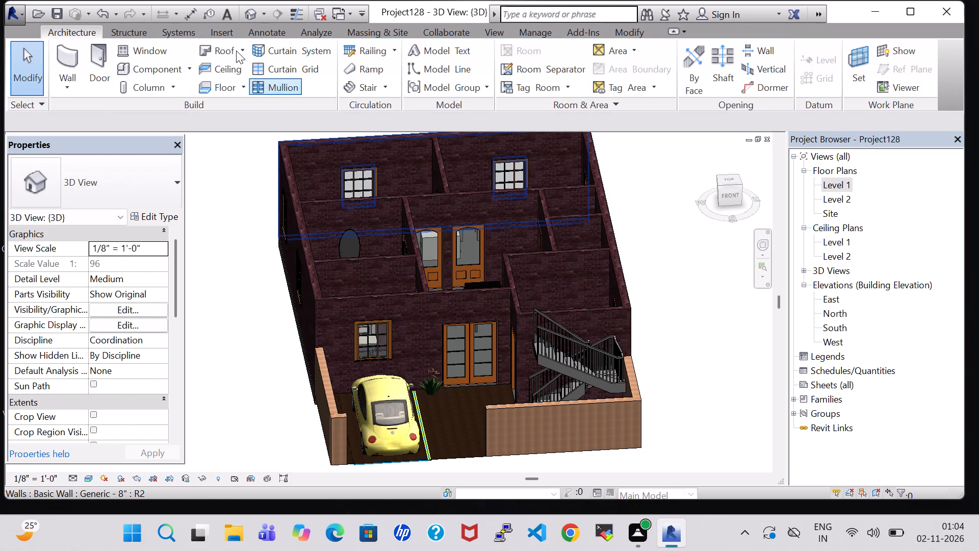
Start a non-sloped footprint roof on Level 2 and, in the Level 1 plan, draw its north edge along the bedrooms' outer wall.
{"action": "left_click", "coordinate": [220, 56]}
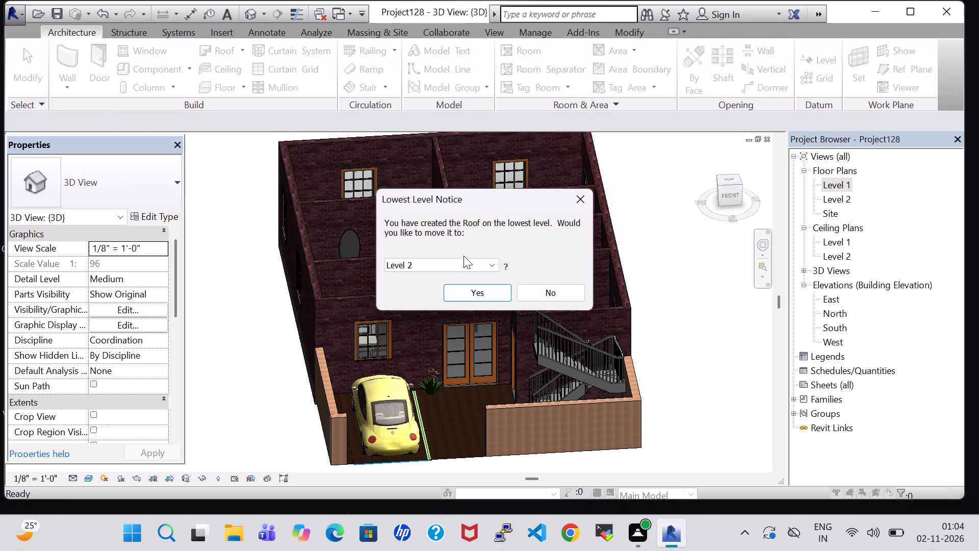
{"action": "left_click", "coordinate": [480, 291]}
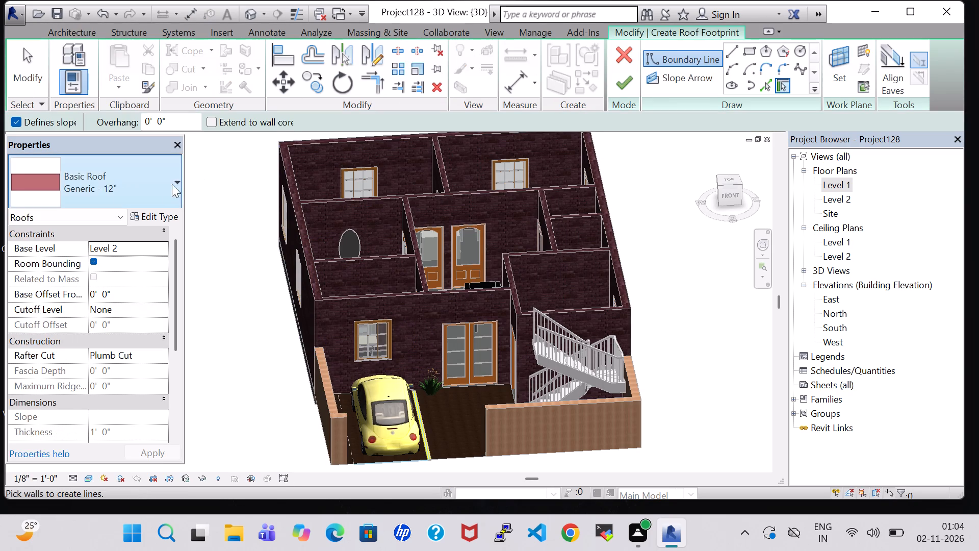
{"action": "left_click", "coordinate": [20, 119]}
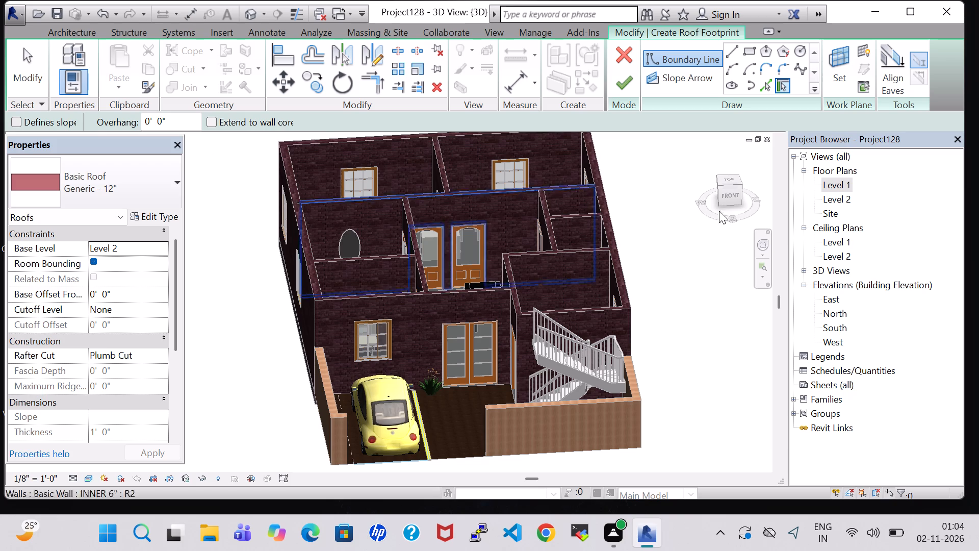
{"action": "double_click", "coordinate": [831, 183]}
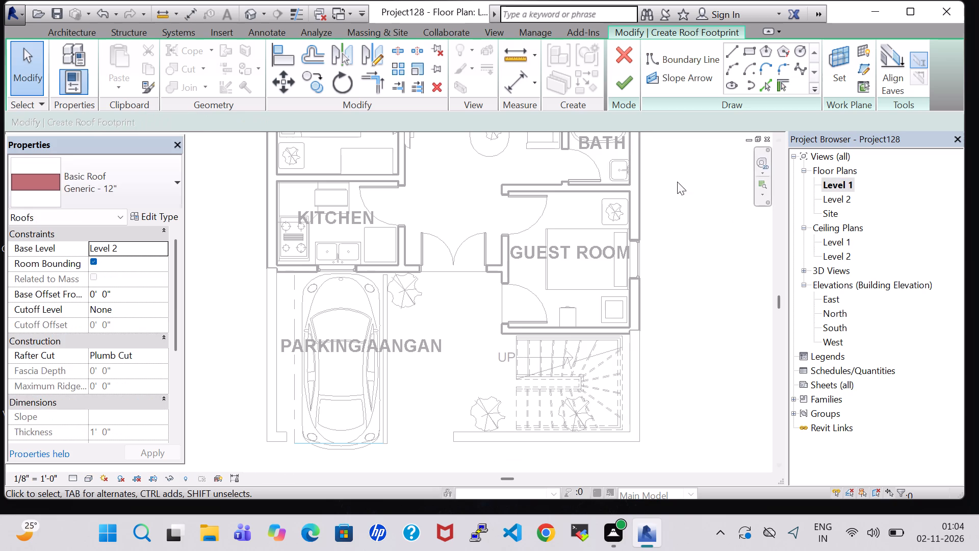
{"action": "scroll", "coordinate": [213, 154], "scroll_direction": "down", "scroll_amount": 5}
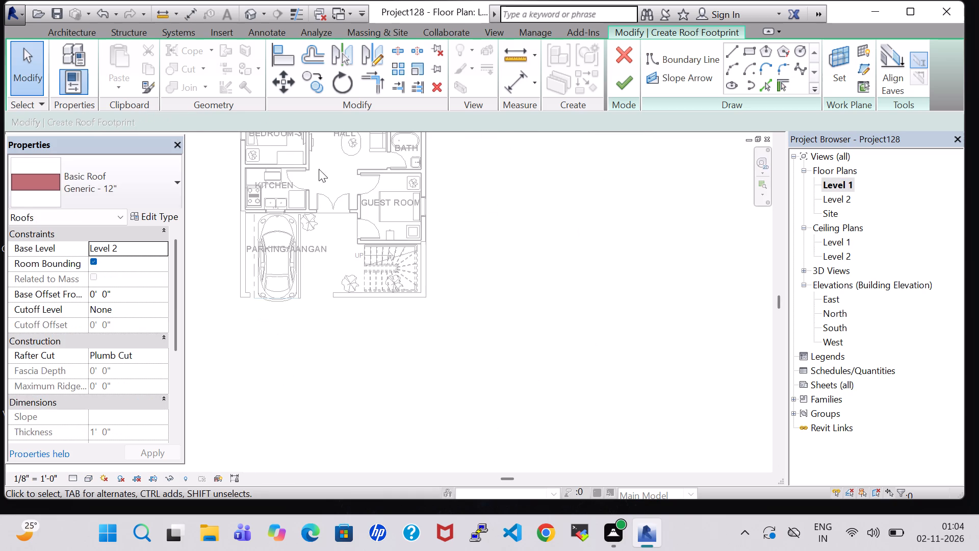
{"action": "middle_click_drag", "start_coordinate": [326, 173], "coordinate": [435, 391]}
{"action": "scroll", "coordinate": [435, 391], "scroll_direction": "up", "scroll_amount": 1}
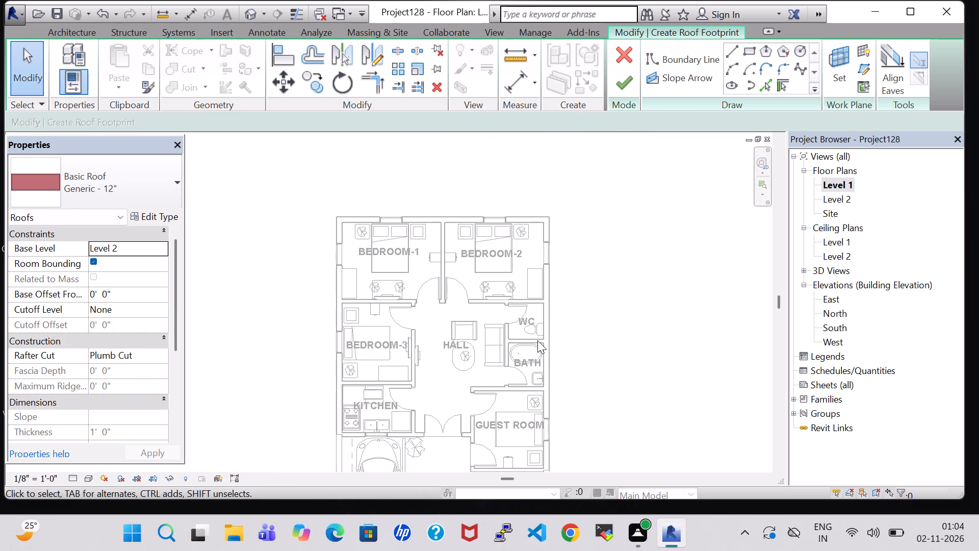
{"action": "left_click", "coordinate": [731, 53]}
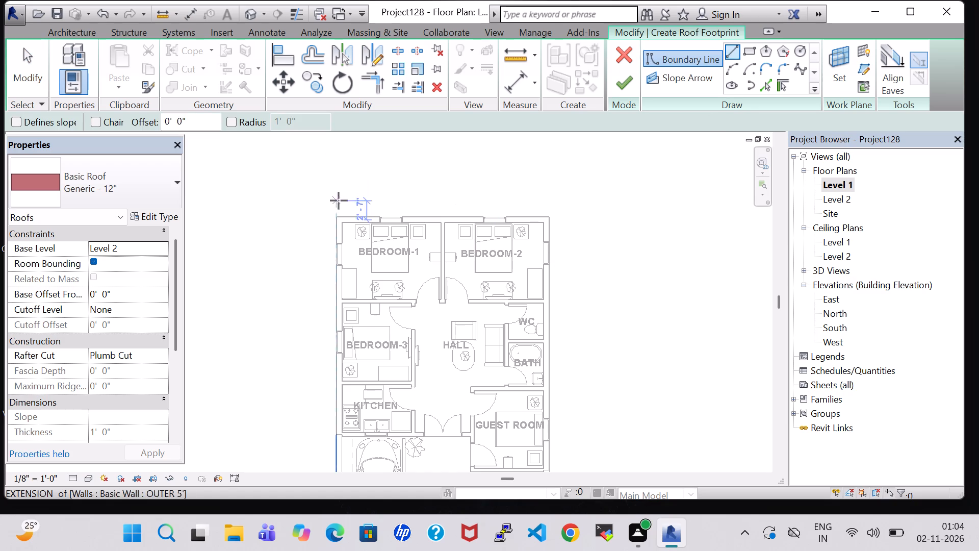
{"action": "scroll", "coordinate": [337, 217], "scroll_direction": "up", "scroll_amount": 6}
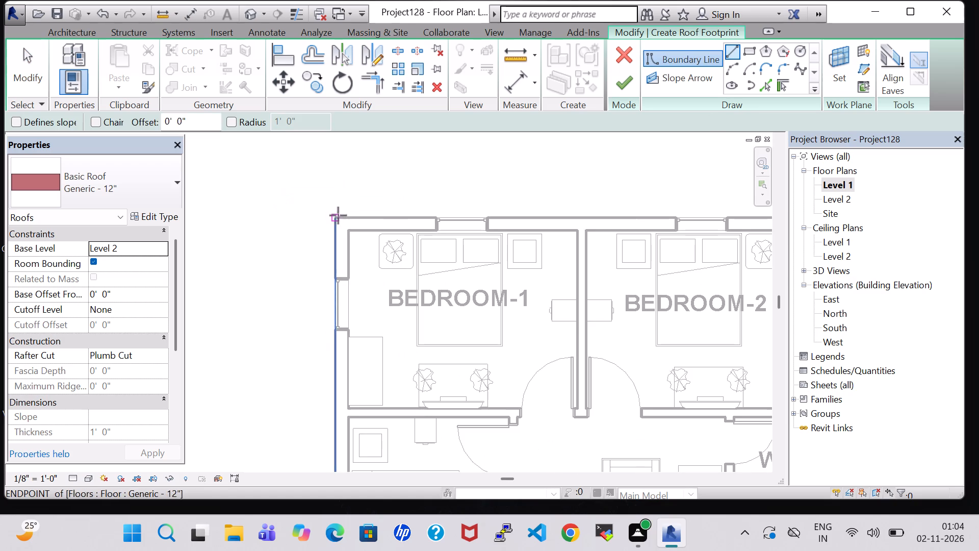
{"action": "left_click", "coordinate": [337, 217]}
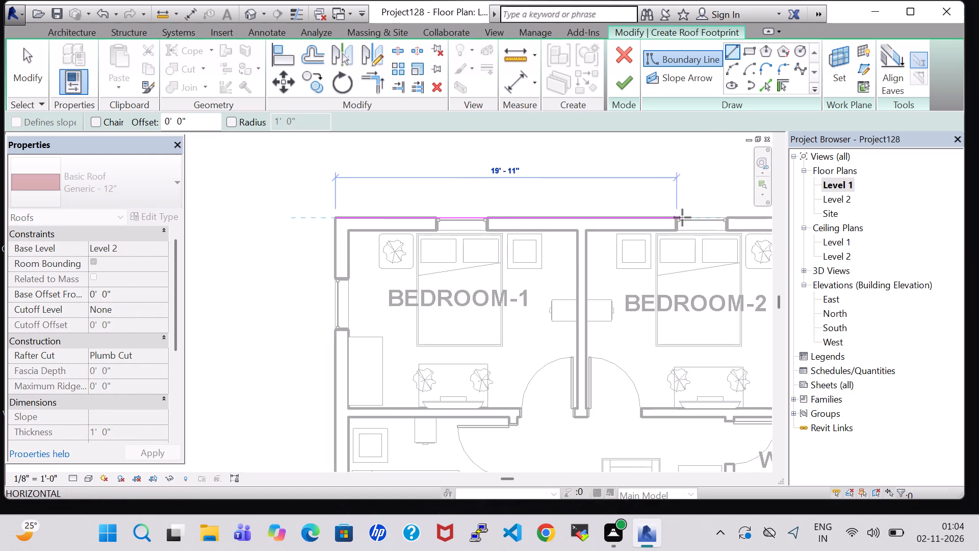
{"action": "middle_click_drag", "start_coordinate": [683, 216], "coordinate": [437, 245]}
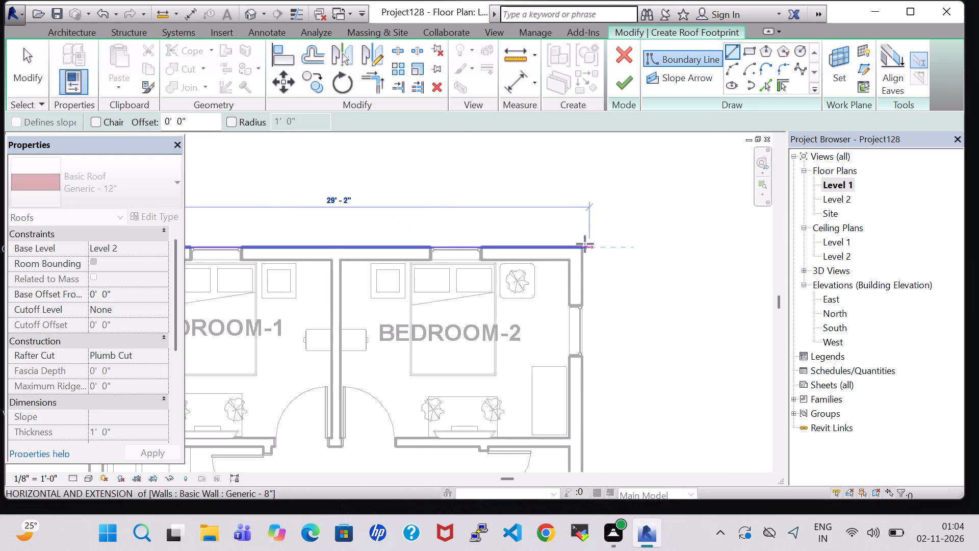
{"action": "double_click", "coordinate": [582, 248]}
{"action": "left_click", "coordinate": [582, 249]}
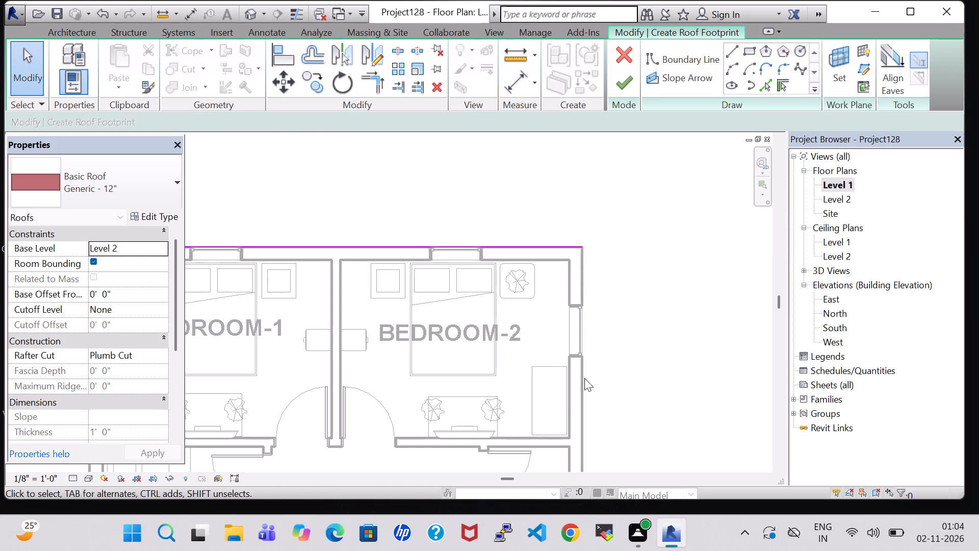
Draw the roof's east edge along the outer wall and its south edge, about 28'-9" long, across the stair and parking front.
{"action": "left_click", "coordinate": [733, 51]}
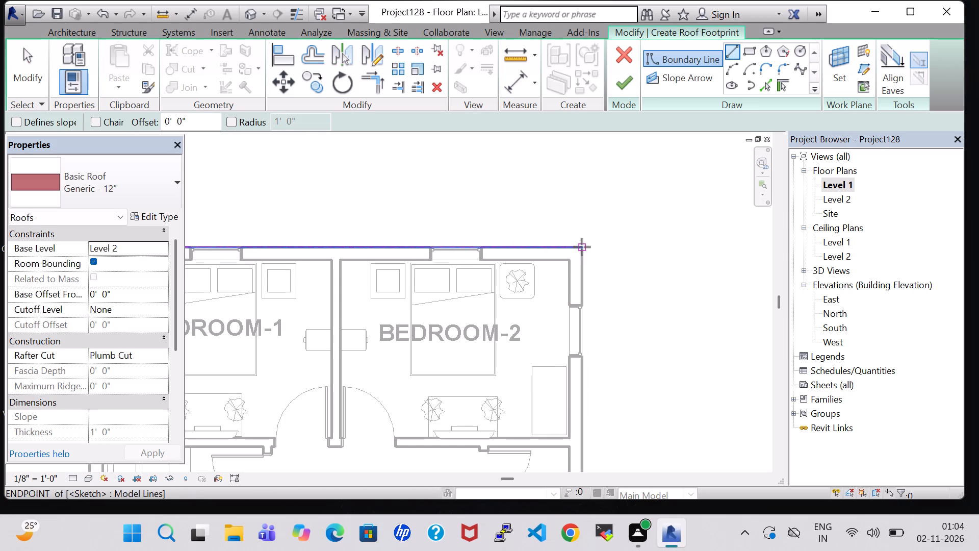
{"action": "left_click", "coordinate": [583, 249]}
{"action": "middle_click_drag", "start_coordinate": [585, 409], "coordinate": [650, 136]}
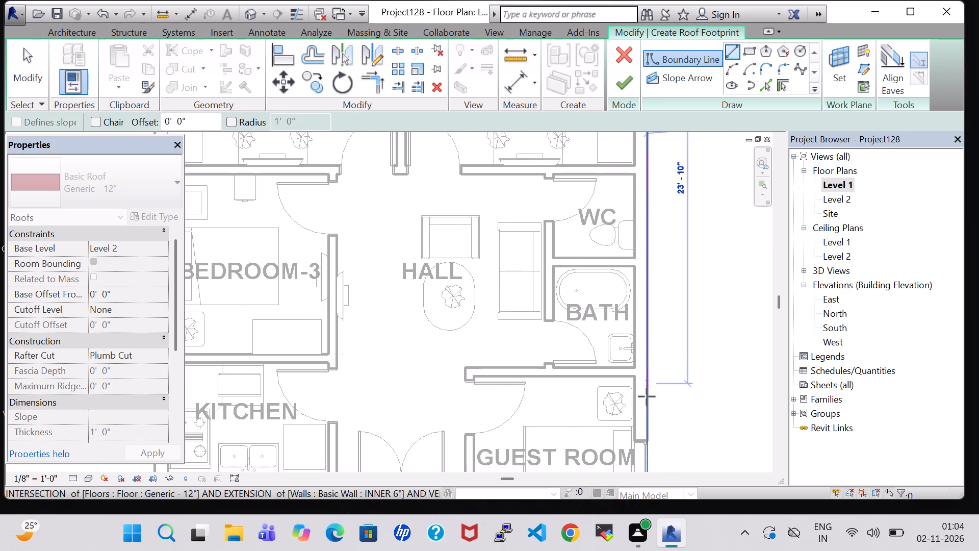
{"action": "middle_click_drag", "start_coordinate": [646, 416], "coordinate": [677, 187]}
{"action": "middle_click_drag", "start_coordinate": [685, 402], "coordinate": [675, 217]}
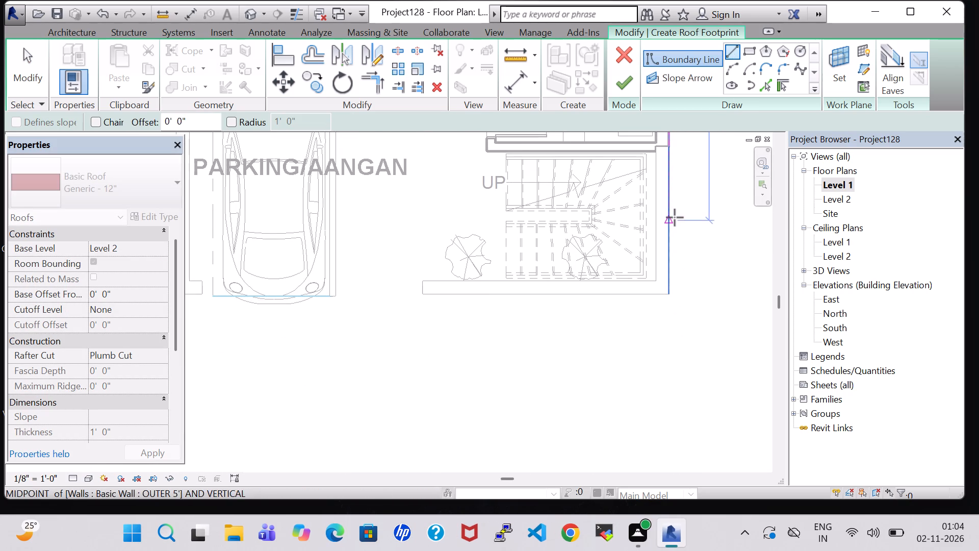
{"action": "left_click", "coordinate": [667, 294]}
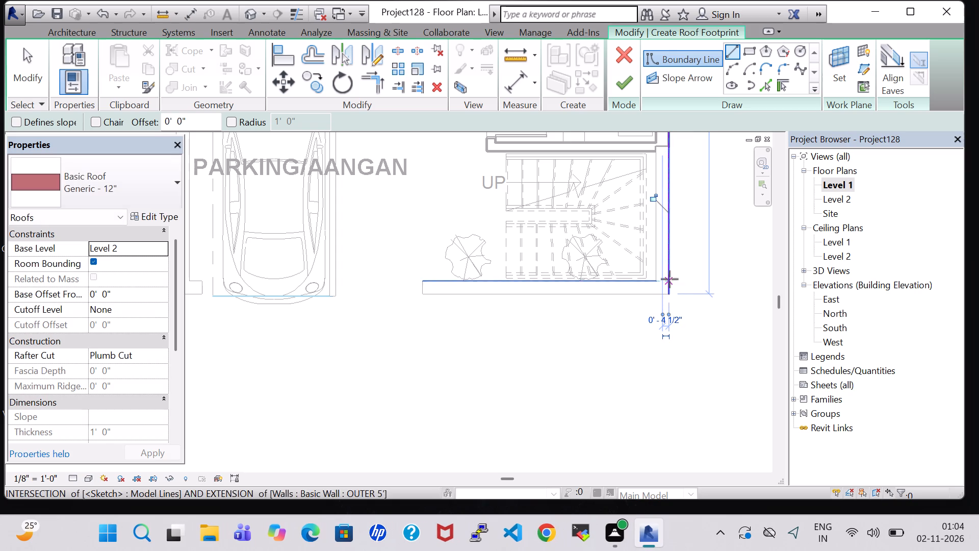
{"action": "left_click", "coordinate": [669, 291]}
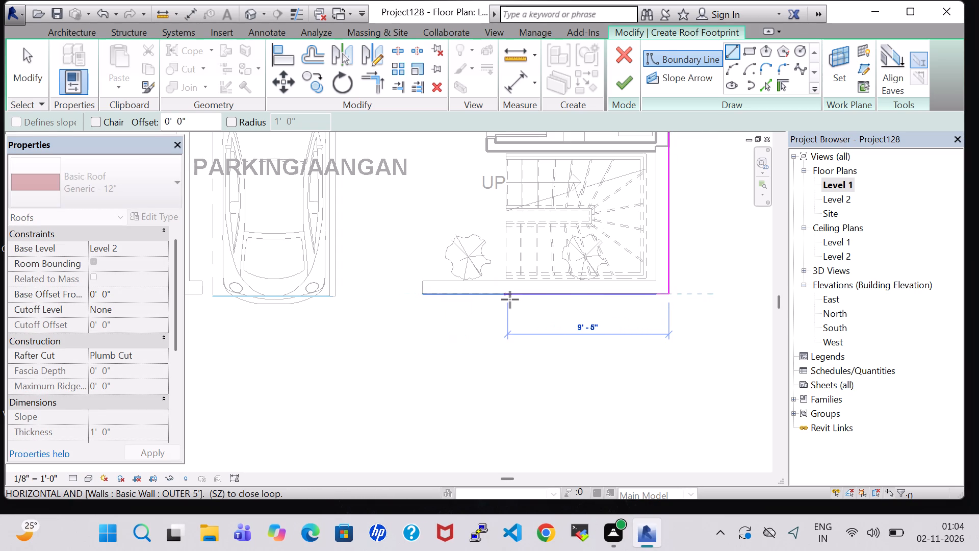
{"action": "middle_click_drag", "start_coordinate": [332, 293], "coordinate": [448, 294]}
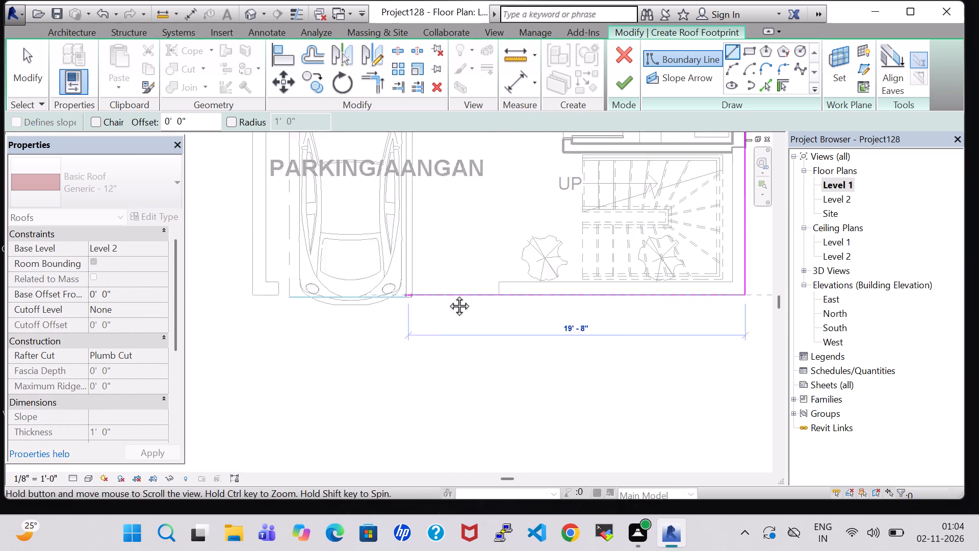
{"action": "middle_click_drag", "start_coordinate": [448, 294], "coordinate": [592, 305]}
{"action": "scroll", "coordinate": [592, 305], "scroll_direction": "up", "scroll_amount": 1}
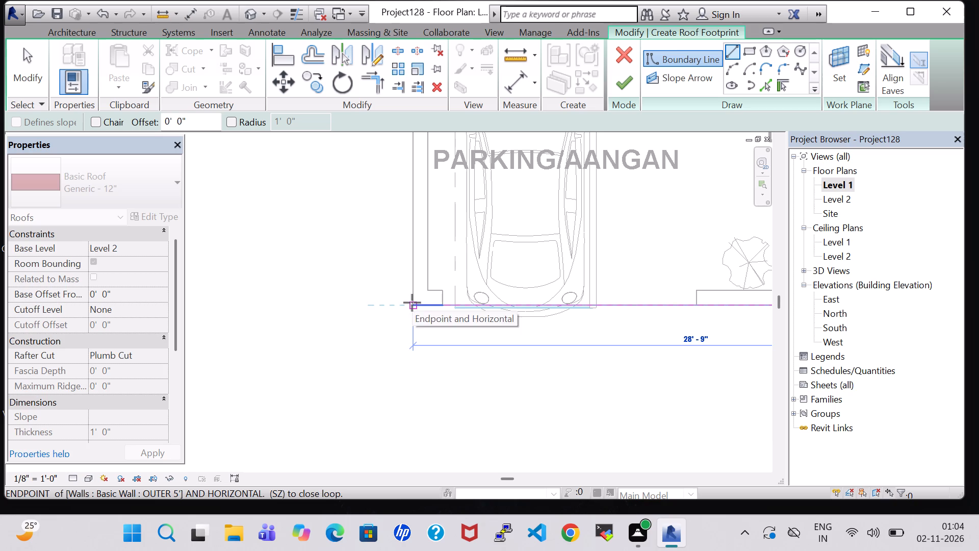
{"action": "left_click", "coordinate": [412, 303]}
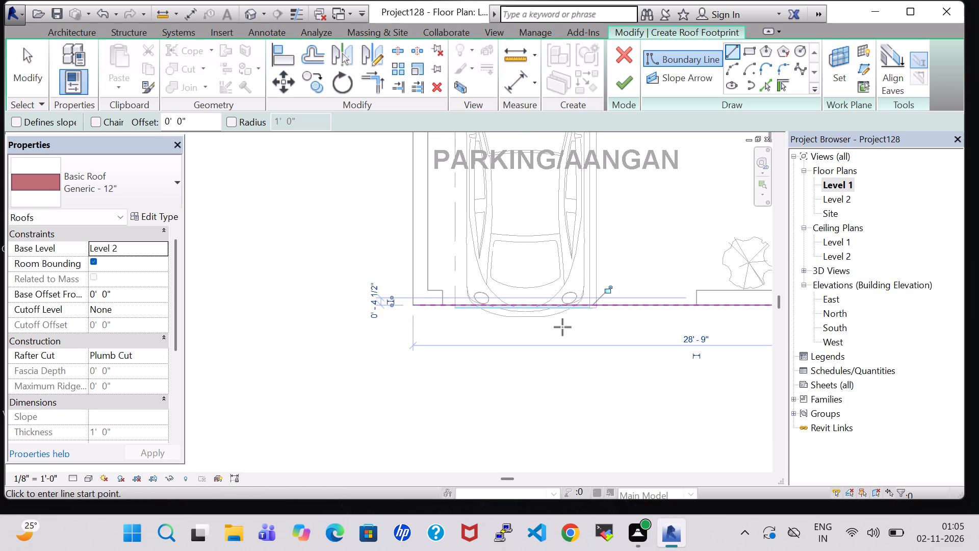
{"action": "key", "text": "Escape"}
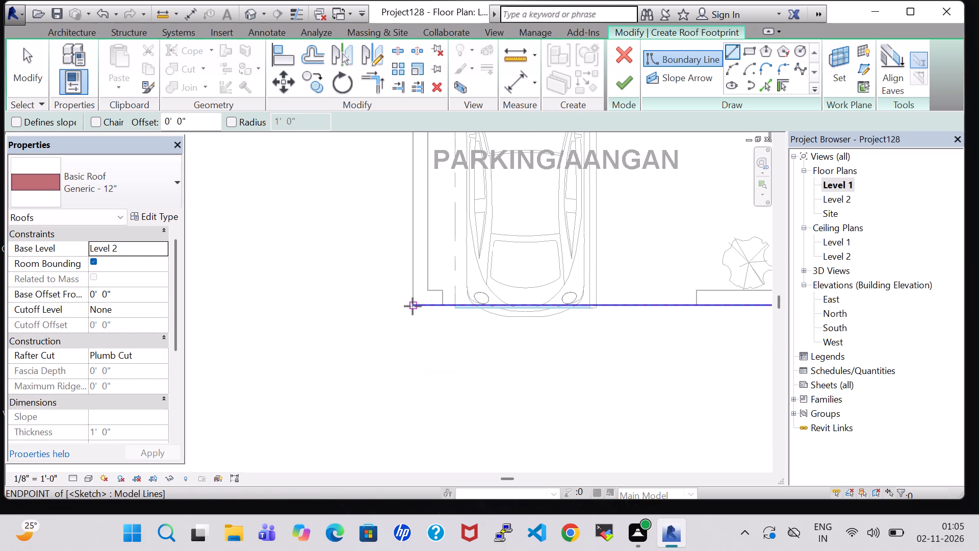
Close the outline with the west edge up to Bedroom-1's outer corner, finish the roof and attach the highlighted walls to it.
{"action": "left_click", "coordinate": [413, 306]}
{"action": "middle_click_drag", "start_coordinate": [416, 173], "coordinate": [434, 550]}
{"action": "middle_click_drag", "start_coordinate": [427, 199], "coordinate": [426, 515]}
{"action": "scroll", "coordinate": [426, 515], "scroll_direction": "up", "scroll_amount": 1}
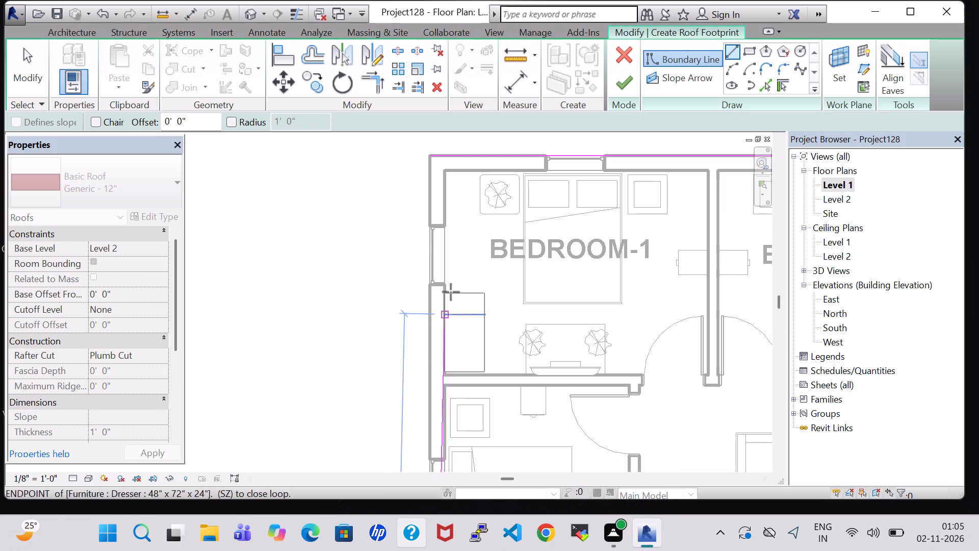
{"action": "left_click", "coordinate": [429, 156]}
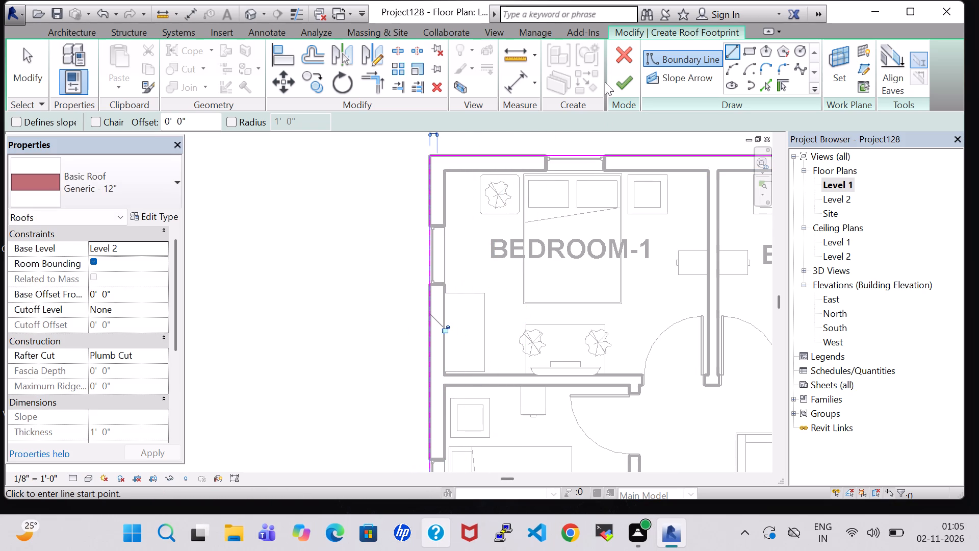
{"action": "left_click", "coordinate": [618, 85]}
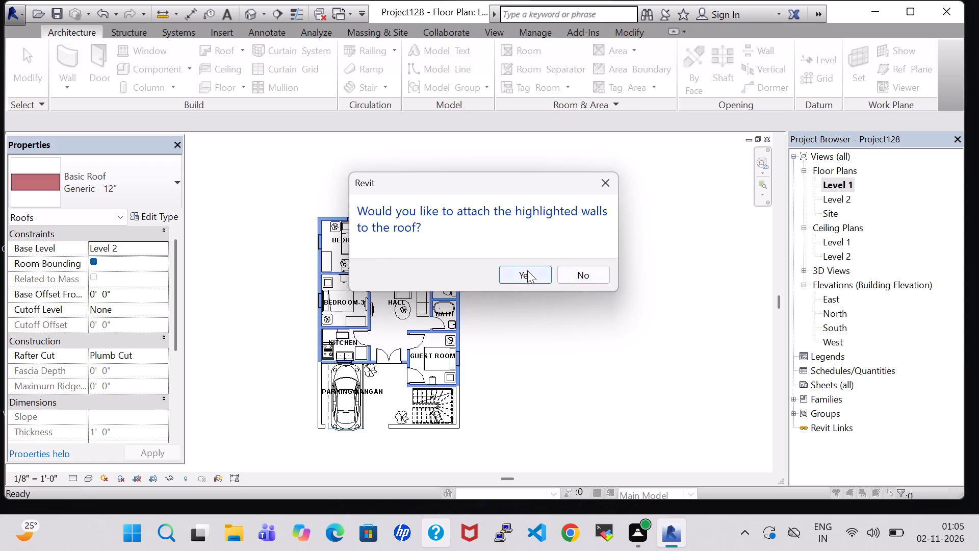
{"action": "left_click", "coordinate": [527, 270]}
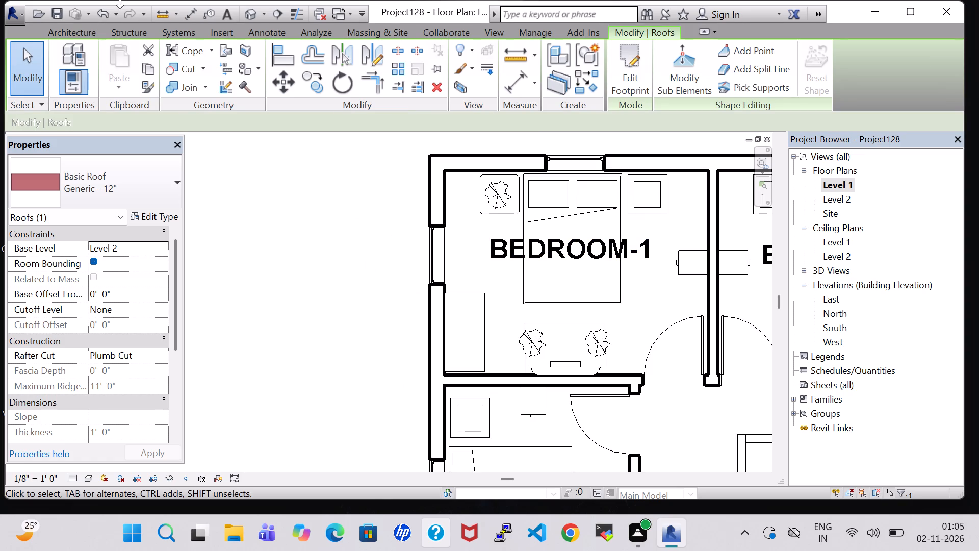
Edit the Generic - 12" roof's footprint in the Level 1 plan and draw the stair opening's north edge, about 8'-9" long, along the guest room wall.
{"action": "double_click", "coordinate": [252, 17]}
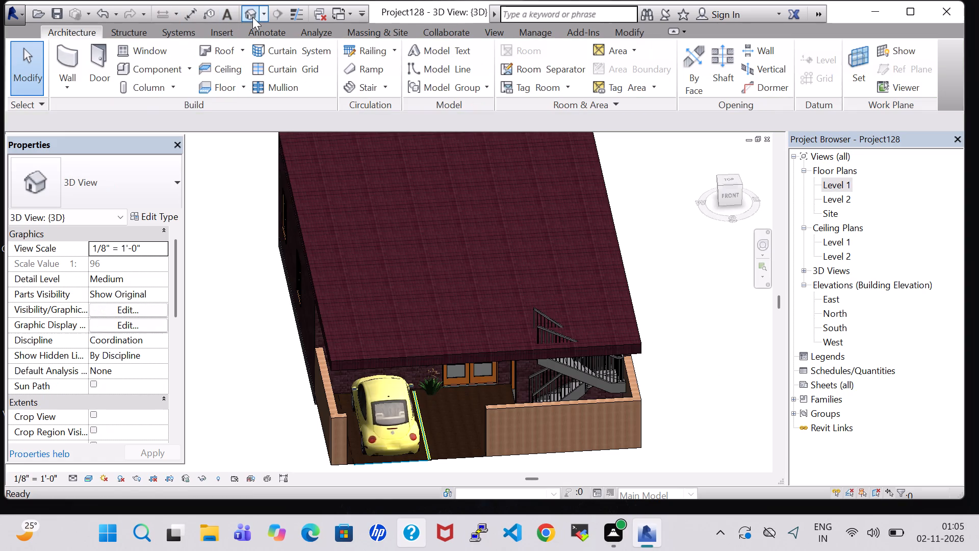
{"action": "double_click", "coordinate": [420, 354]}
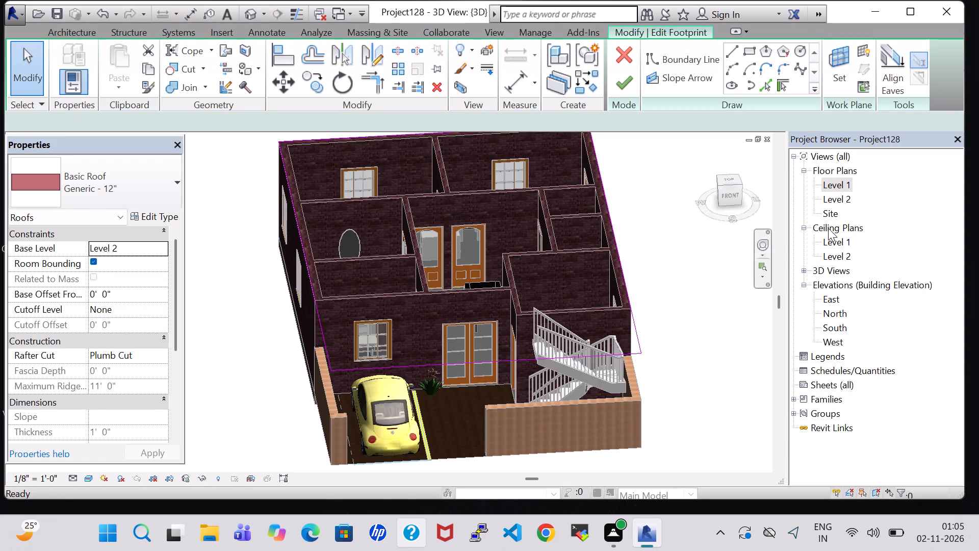
{"action": "double_click", "coordinate": [833, 186]}
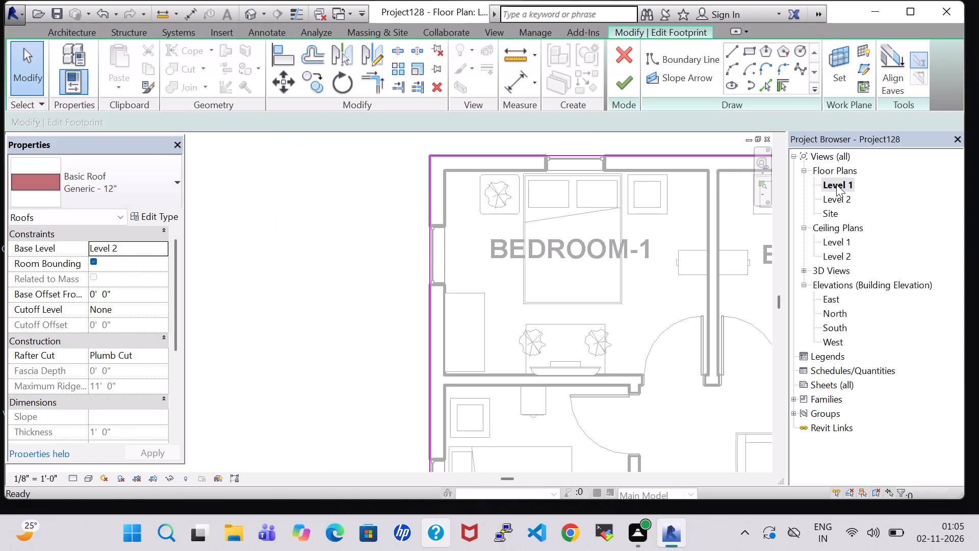
{"action": "left_click", "coordinate": [736, 51]}
{"action": "scroll", "coordinate": [712, 375], "scroll_direction": "down", "scroll_amount": 3}
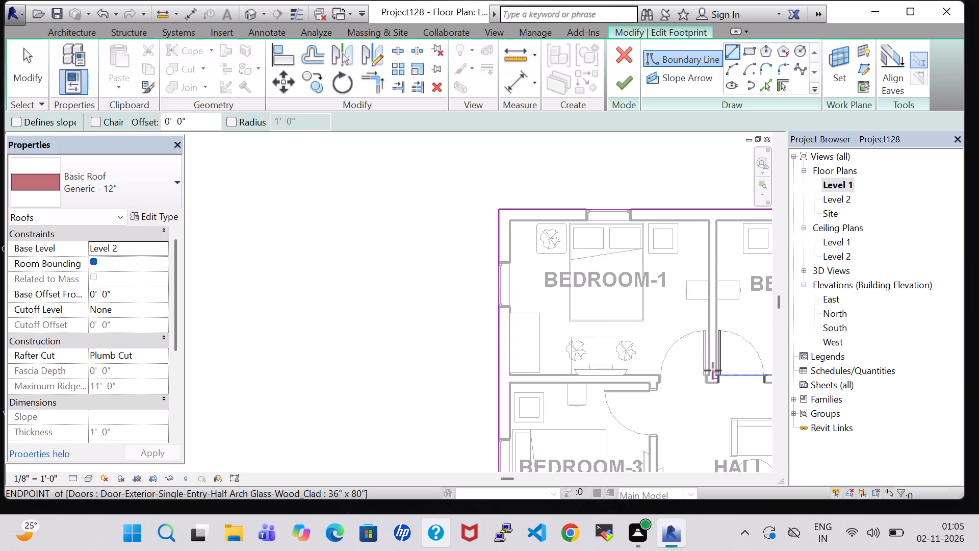
{"action": "scroll", "coordinate": [713, 370], "scroll_direction": "down", "scroll_amount": 2}
{"action": "middle_click_drag", "start_coordinate": [713, 366], "coordinate": [566, 314]}
{"action": "middle_click_drag", "start_coordinate": [672, 405], "coordinate": [567, 199]}
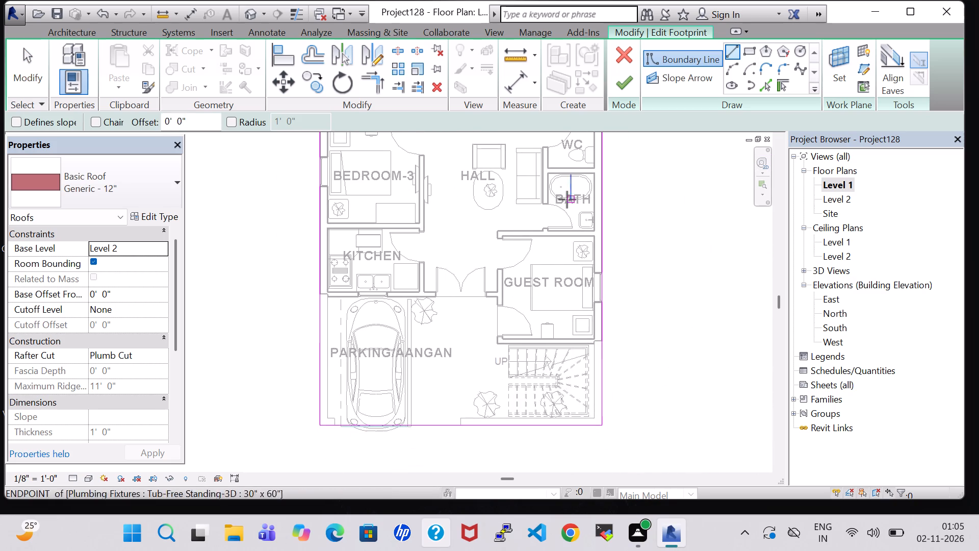
{"action": "scroll", "coordinate": [547, 320], "scroll_direction": "up", "scroll_amount": 7}
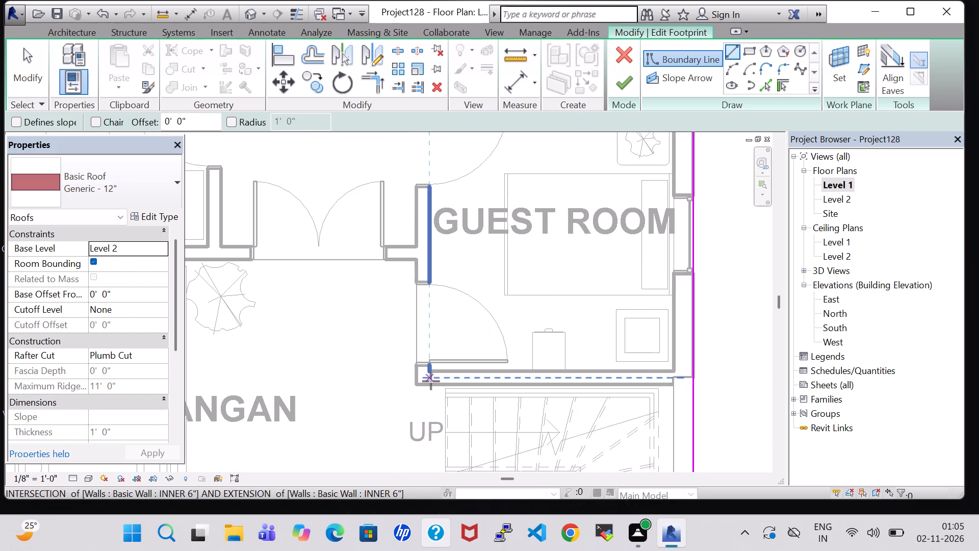
{"action": "left_click", "coordinate": [439, 385]}
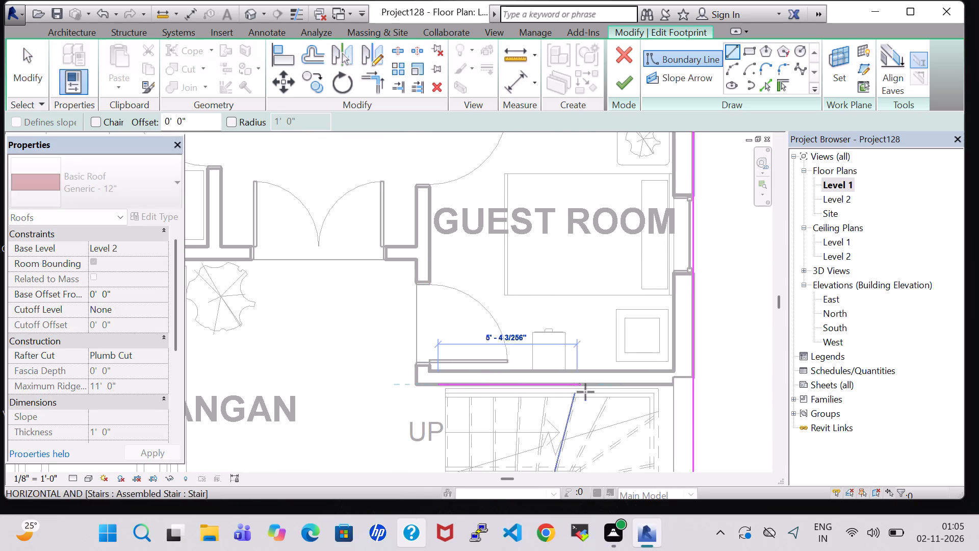
{"action": "scroll", "coordinate": [667, 384], "scroll_direction": "up", "scroll_amount": 7}
{"action": "left_click", "coordinate": [666, 384]}
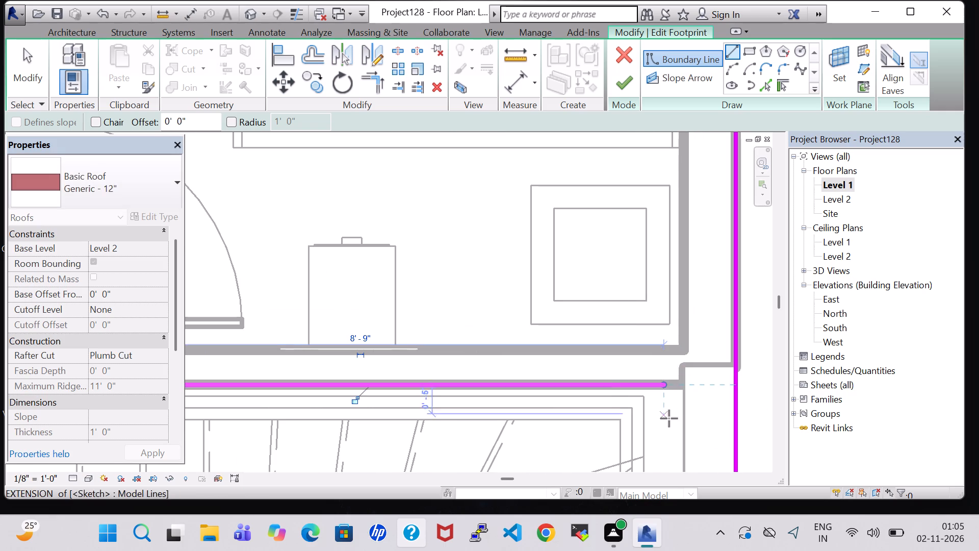
Draw the stair opening's vertical east edge from the guest room wall's outer corner down to the front boundary wall.
{"action": "left_click", "coordinate": [674, 386]}
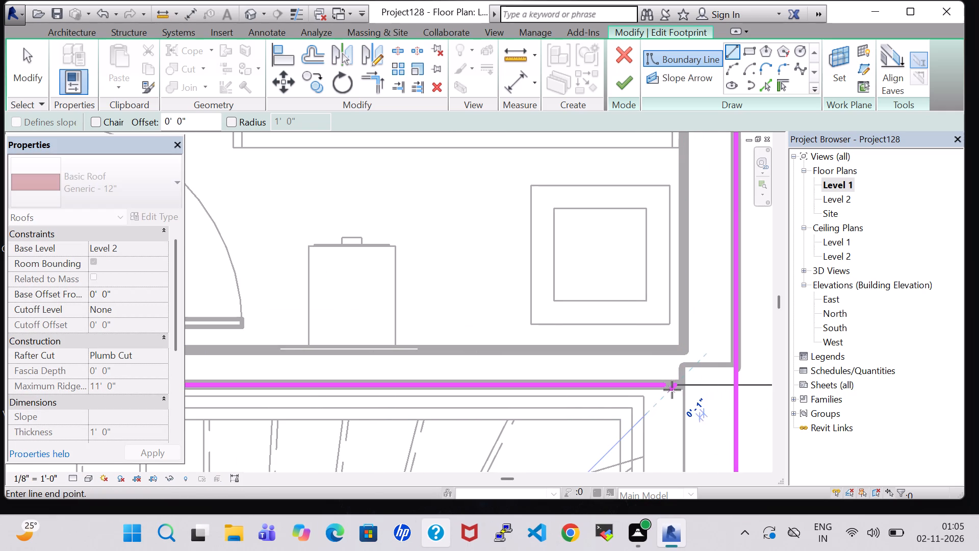
{"action": "scroll", "coordinate": [675, 446], "scroll_direction": "up", "scroll_amount": 1}
{"action": "middle_click_drag", "start_coordinate": [675, 446], "coordinate": [710, 278]}
{"action": "middle_click_drag", "start_coordinate": [710, 272], "coordinate": [711, 264]}
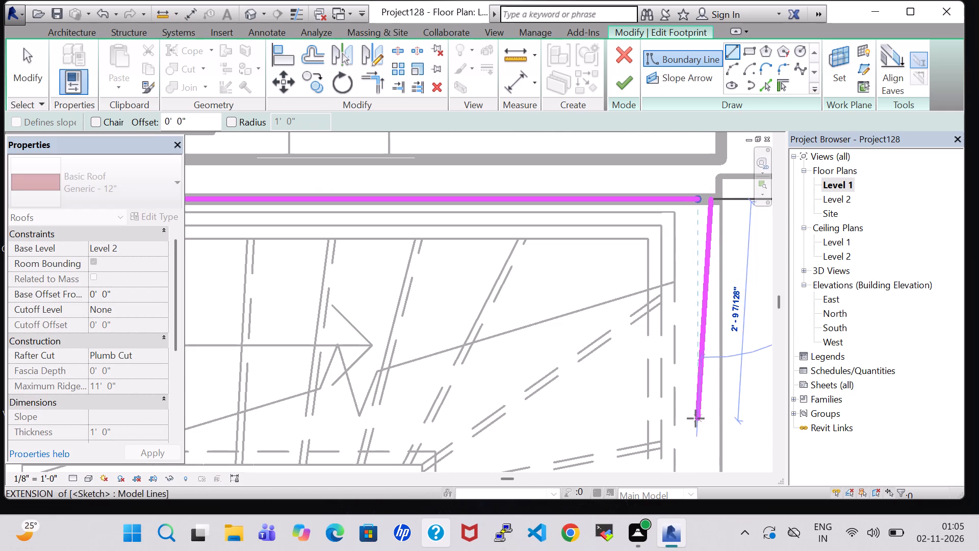
{"action": "middle_click_drag", "start_coordinate": [695, 418], "coordinate": [706, 396]}
{"action": "middle_click_drag", "start_coordinate": [710, 366], "coordinate": [711, 358]}
{"action": "middle_click_drag", "start_coordinate": [709, 325], "coordinate": [706, 292]}
{"action": "middle_click_drag", "start_coordinate": [712, 348], "coordinate": [709, 180]}
{"action": "middle_click_drag", "start_coordinate": [708, 400], "coordinate": [725, 242]}
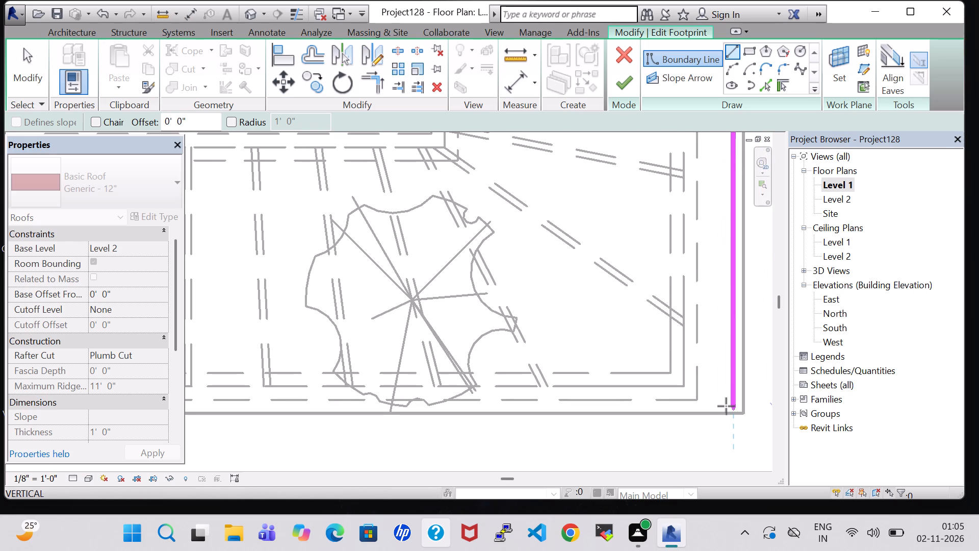
{"action": "scroll", "coordinate": [726, 403], "scroll_direction": "down", "scroll_amount": 1}
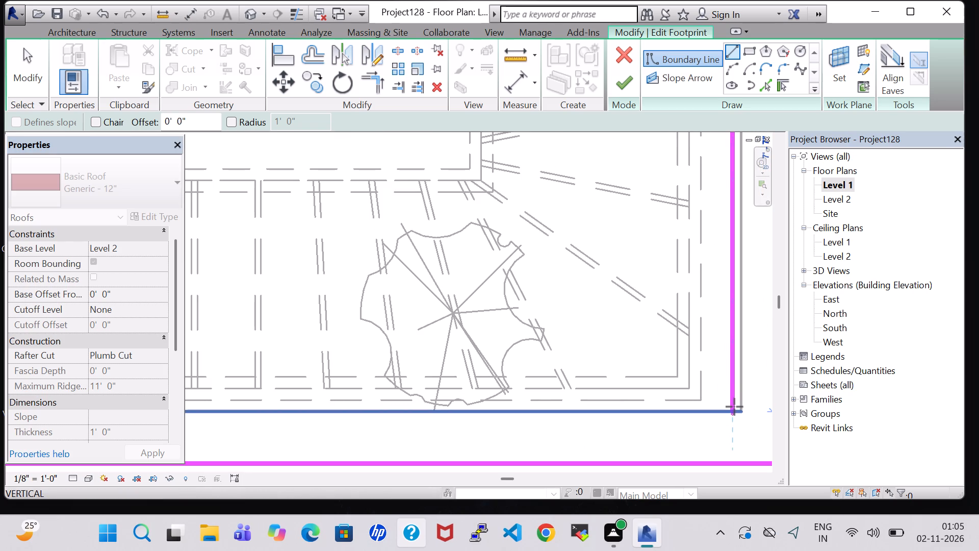
{"action": "left_click", "coordinate": [734, 407]}
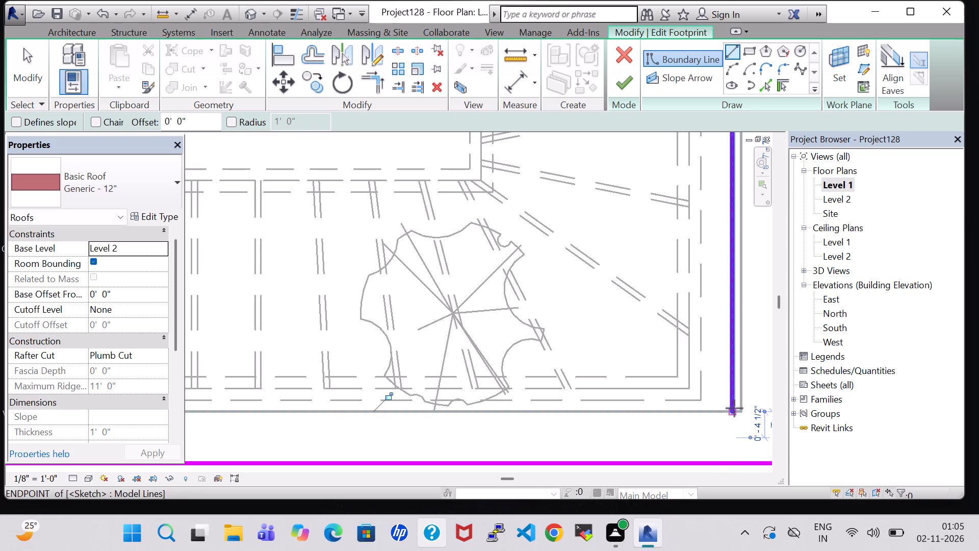
Draw the stair opening's south edge, about 9'-1" long, westward along the front boundary wall from the east edge.
{"action": "left_click", "coordinate": [734, 408]}
{"action": "middle_click_drag", "start_coordinate": [428, 415], "coordinate": [739, 423]}
{"action": "middle_click", "coordinate": [739, 423]}
{"action": "left_click", "coordinate": [415, 413]}
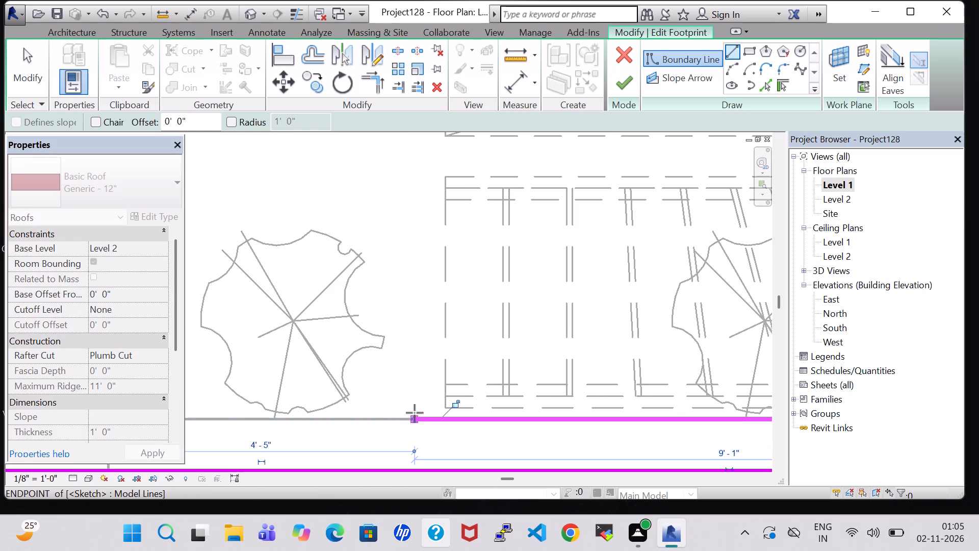
{"action": "left_click", "coordinate": [414, 419]}
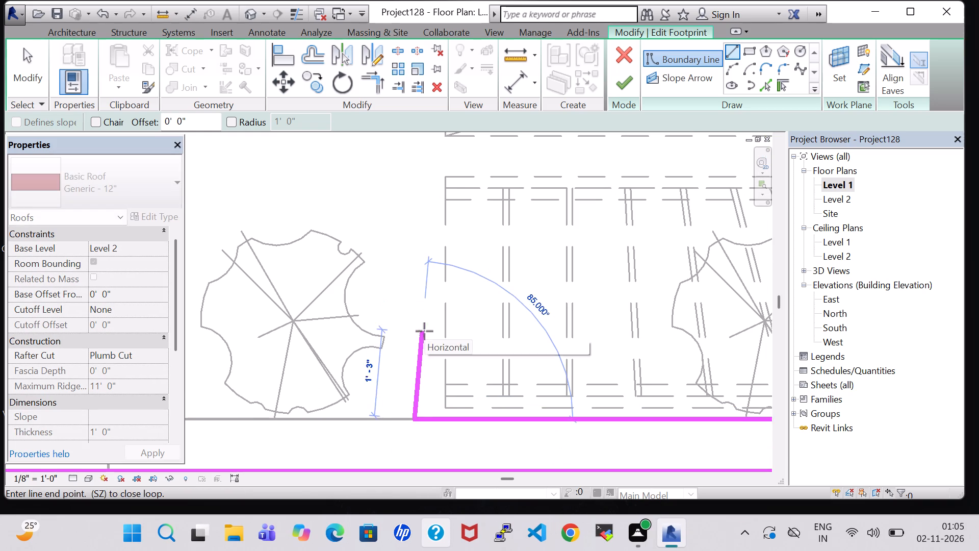
{"action": "key", "text": "Escape"}
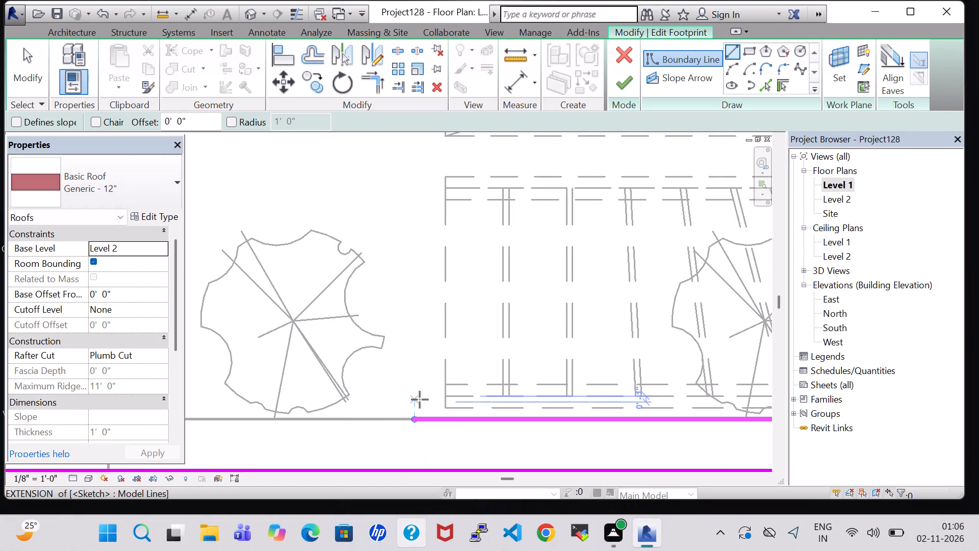
{"action": "key", "text": "Escape"}
Shorten the stair opening's south edge at its west end to 8'-8", in line with the stair's west side.
{"action": "left_click", "coordinate": [414, 416]}
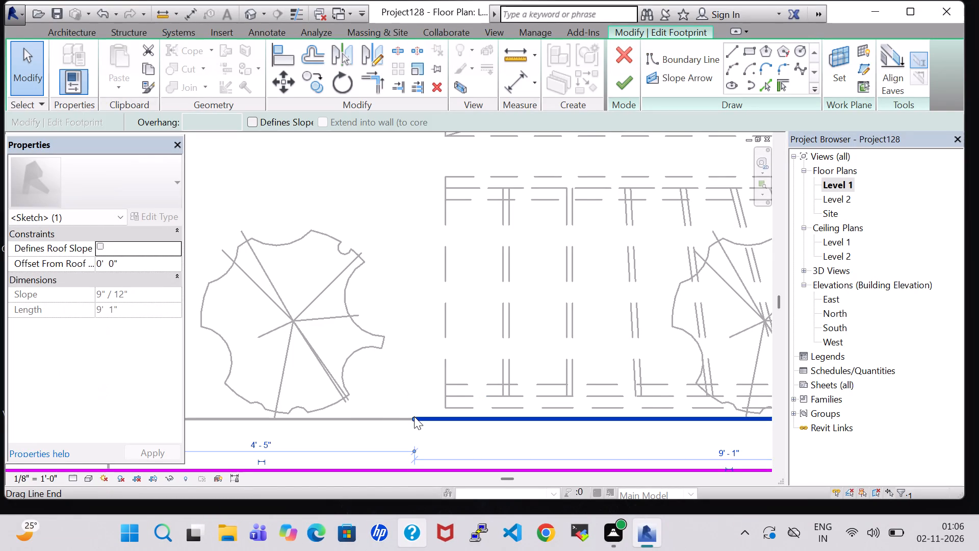
{"action": "key", "text": "Right"}
{"action": "key", "text": "Right"}
{"action": "key", "text": "Right"}
{"action": "key", "text": "Right"}
{"action": "key", "text": "Right"}
{"action": "key", "text": "Right"}
{"action": "key", "text": "Right"}
{"action": "key", "text": "Right"}
{"action": "key", "text": "Right"}
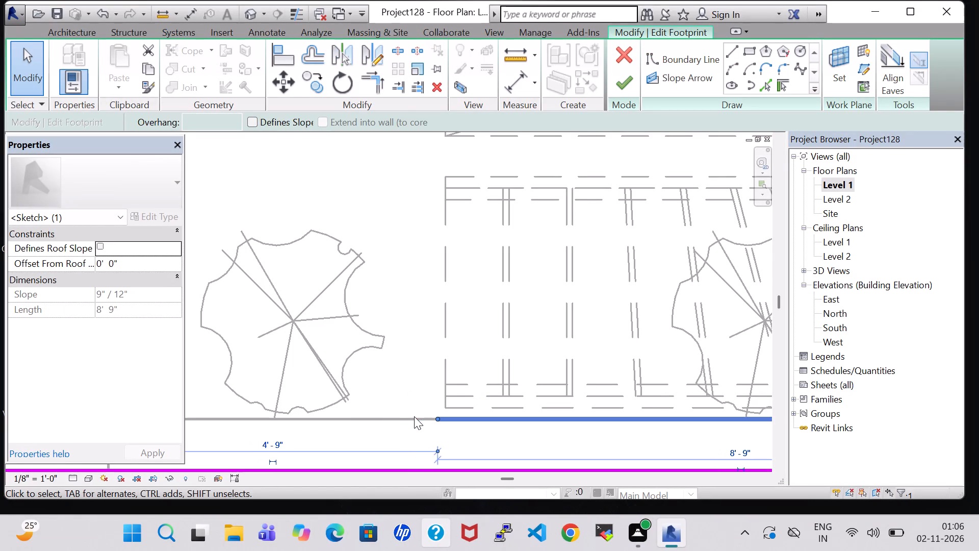
{"action": "key", "text": "Right"}
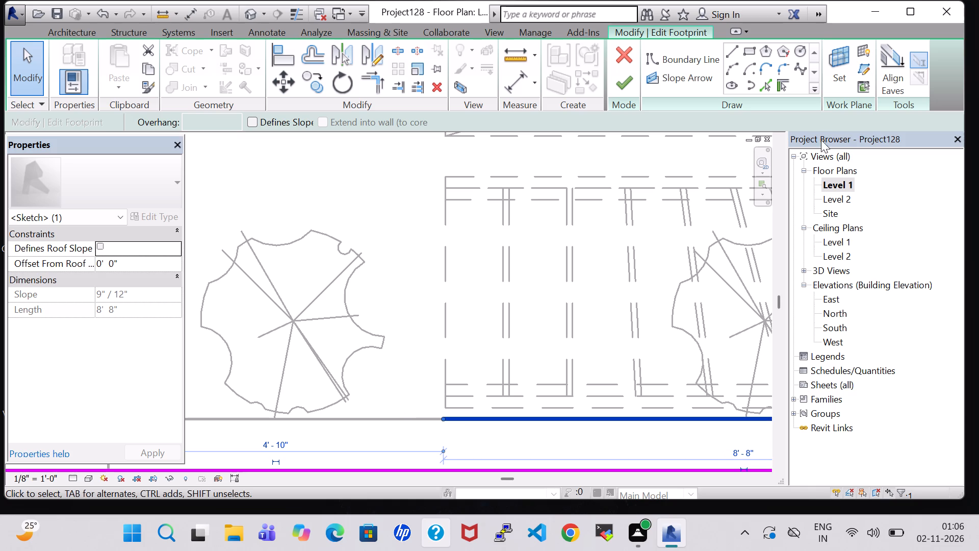
Draw the stair opening's vertical west edge, about 7'-7" long, from the south edge's west end up to the north edge.
{"action": "left_click", "coordinate": [729, 45]}
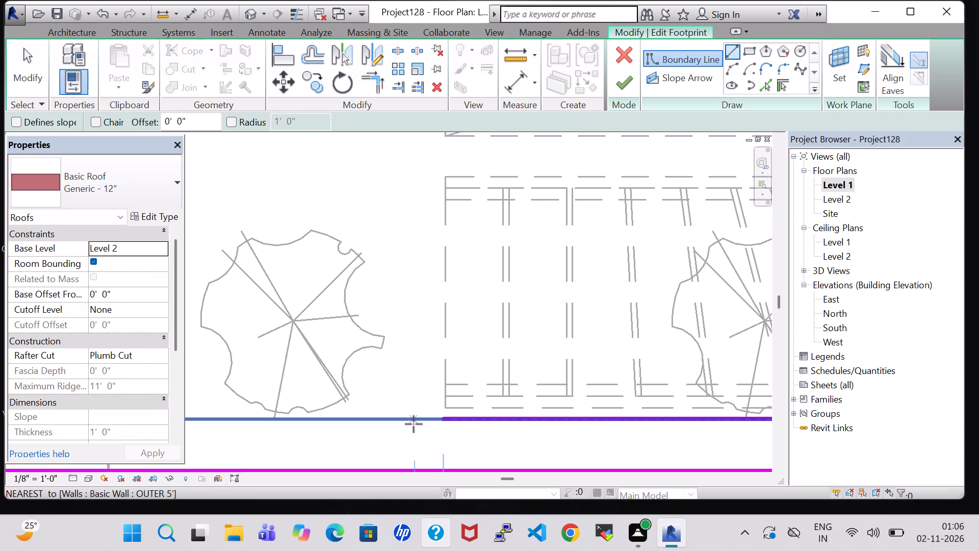
{"action": "double_click", "coordinate": [444, 420]}
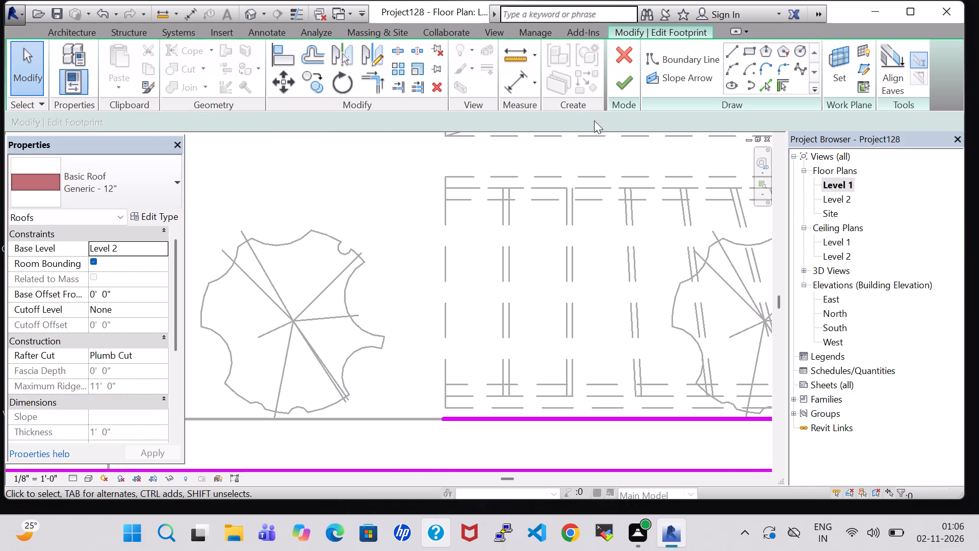
{"action": "left_click", "coordinate": [735, 54]}
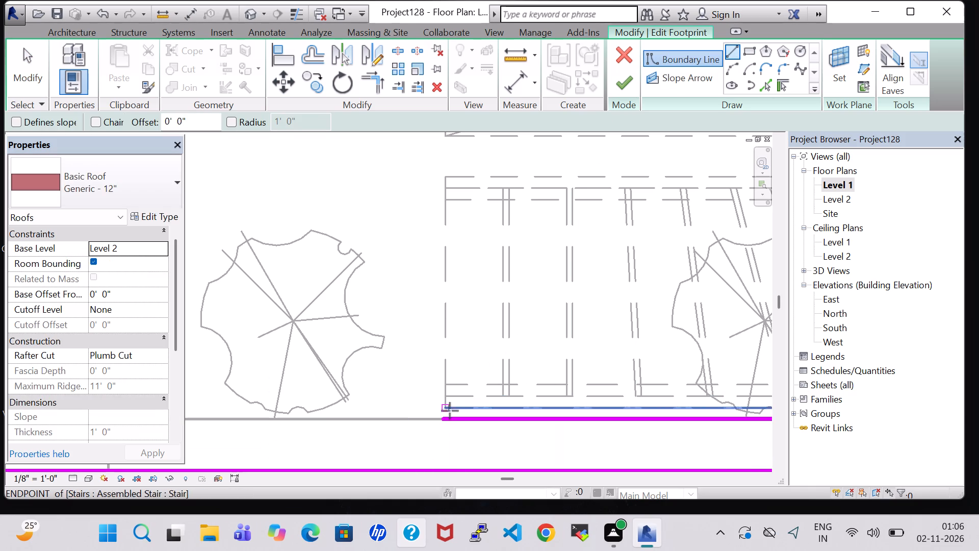
{"action": "left_click", "coordinate": [443, 418]}
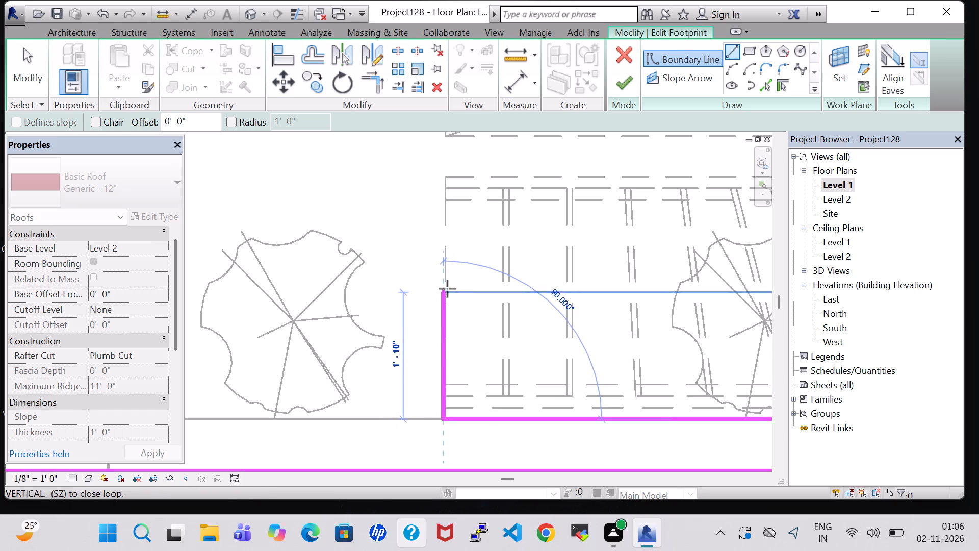
{"action": "middle_click_drag", "start_coordinate": [440, 166], "coordinate": [447, 230]}
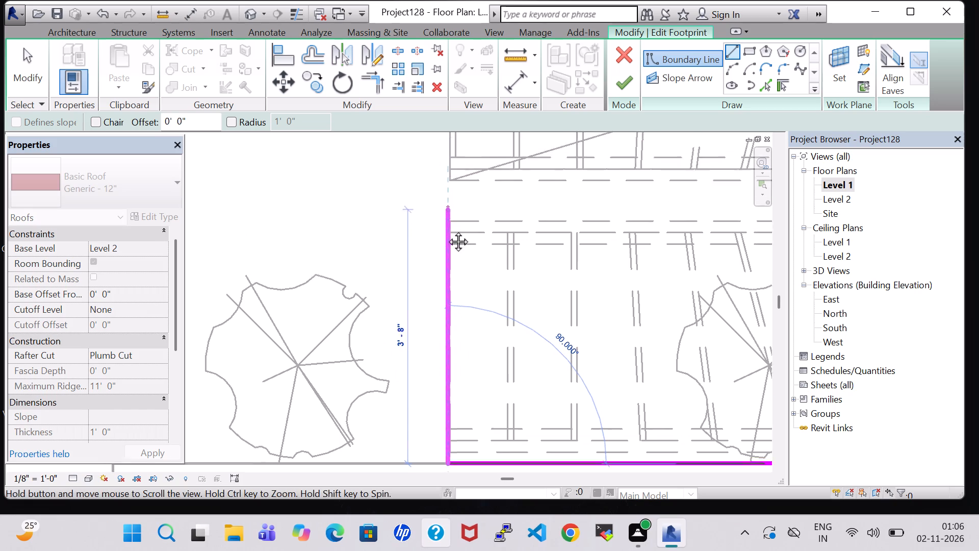
{"action": "middle_click_drag", "start_coordinate": [447, 230], "coordinate": [450, 429]}
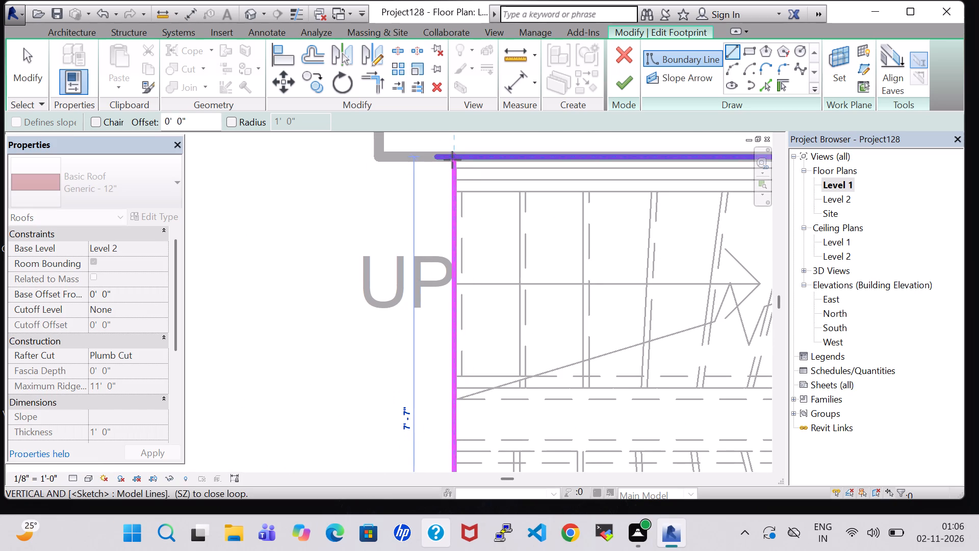
{"action": "left_click", "coordinate": [452, 160]}
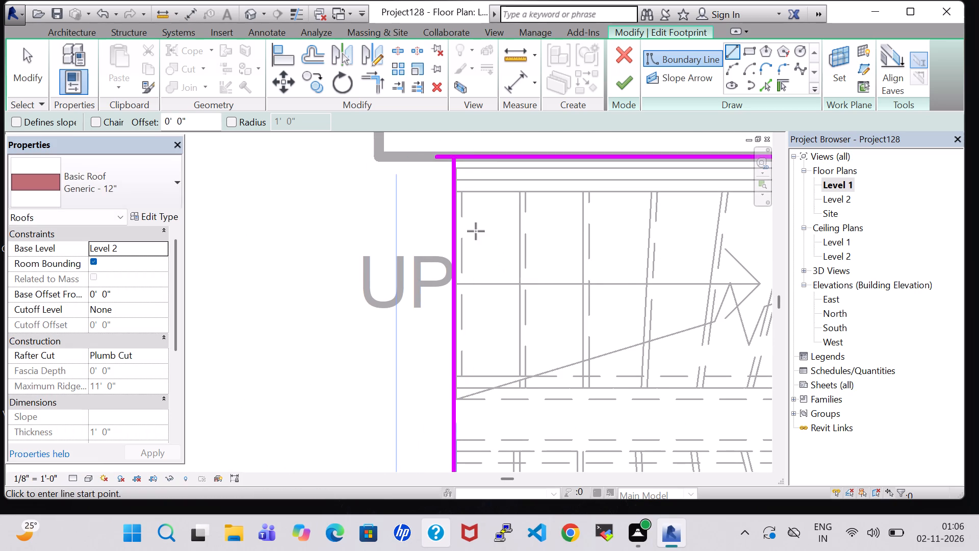
Shorten the stair opening's north edge at its west end to 8'-8" so it meets the west edge.
{"action": "key", "text": "Escape"}
{"action": "key", "text": "Escape"}
{"action": "left_click", "coordinate": [440, 157]}
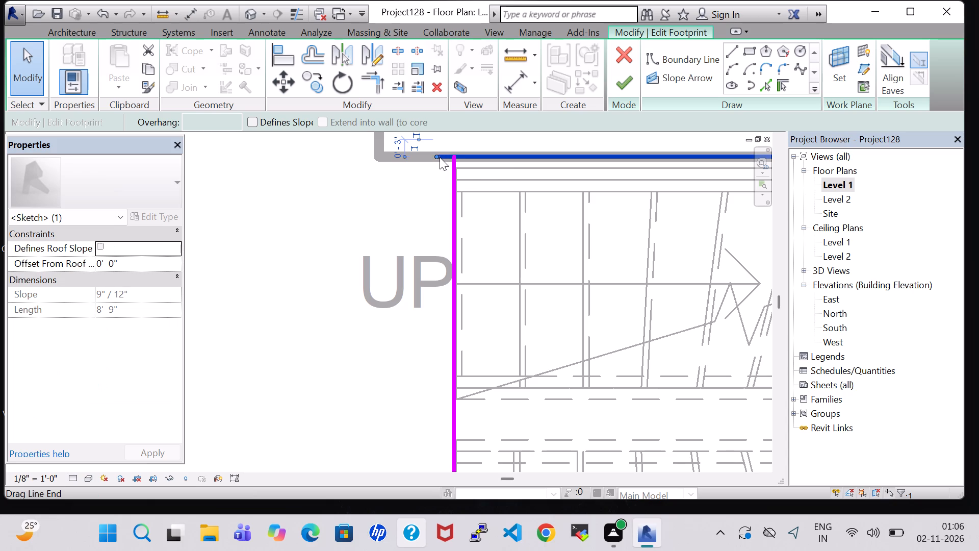
{"action": "key", "text": "Right"}
{"action": "key", "text": "Right"}
{"action": "key", "text": "Right"}
{"action": "key", "text": "Right"}
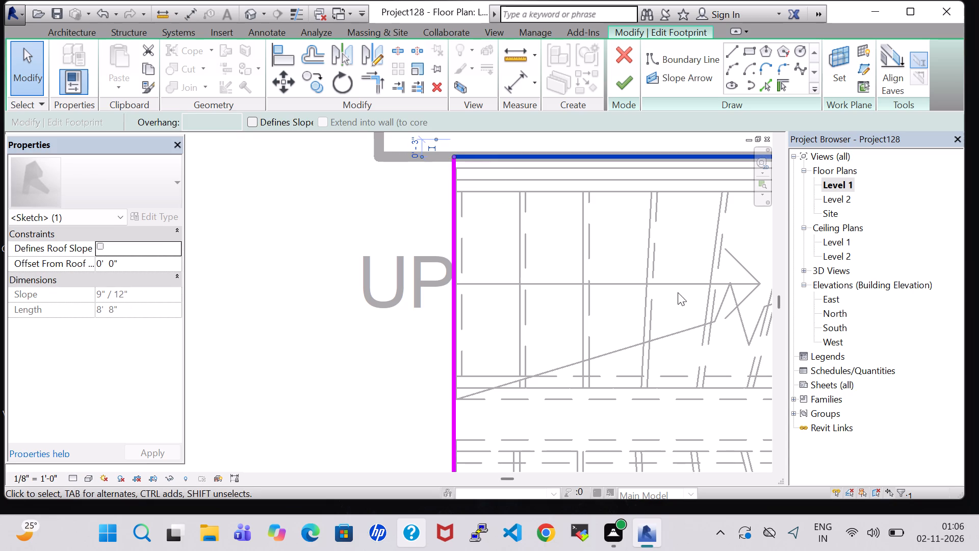
Check the stair opening's corners, finish the roof footprint edit and inspect the opening over the stairs in the 3D view.
{"action": "middle_click_drag", "start_coordinate": [629, 272], "coordinate": [367, 304]}
{"action": "middle_click_drag", "start_coordinate": [583, 293], "coordinate": [319, 297]}
{"action": "scroll", "coordinate": [537, 258], "scroll_direction": "down", "scroll_amount": 2}
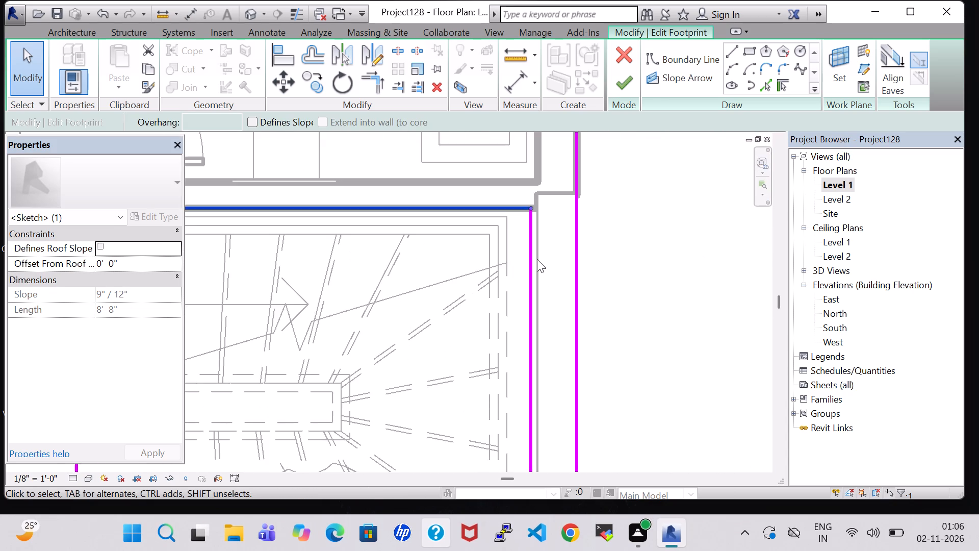
{"action": "scroll", "coordinate": [537, 259], "scroll_direction": "down", "scroll_amount": 3}
{"action": "middle_click_drag", "start_coordinate": [657, 360], "coordinate": [743, 222]}
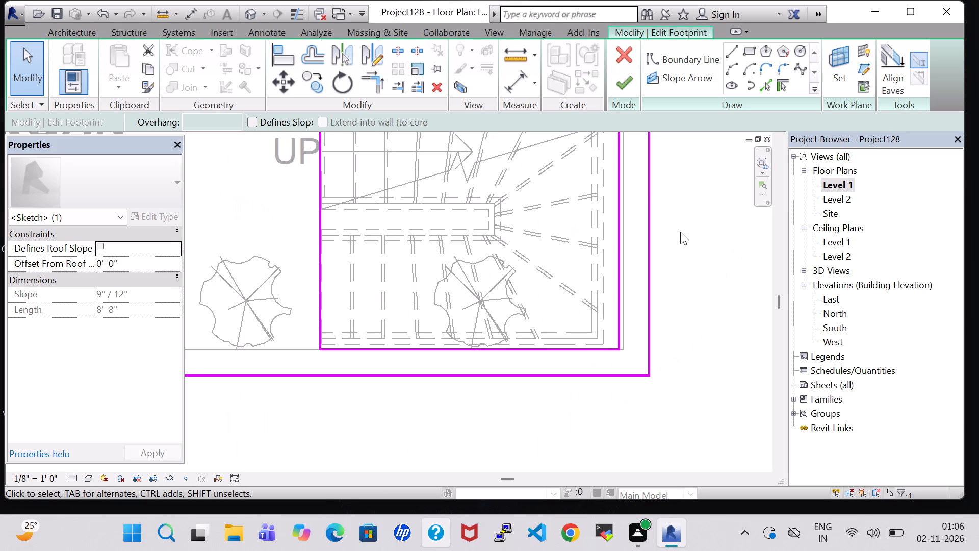
{"action": "scroll", "coordinate": [680, 232], "scroll_direction": "up", "scroll_amount": 6}
{"action": "middle_click_drag", "start_coordinate": [578, 207], "coordinate": [623, 550]}
{"action": "left_click", "coordinate": [632, 389]}
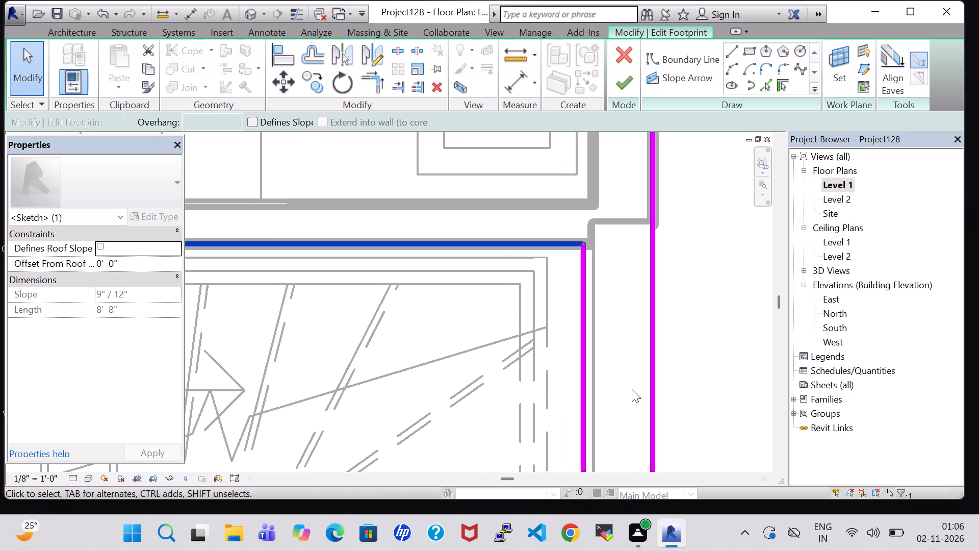
{"action": "left_click", "coordinate": [621, 82]}
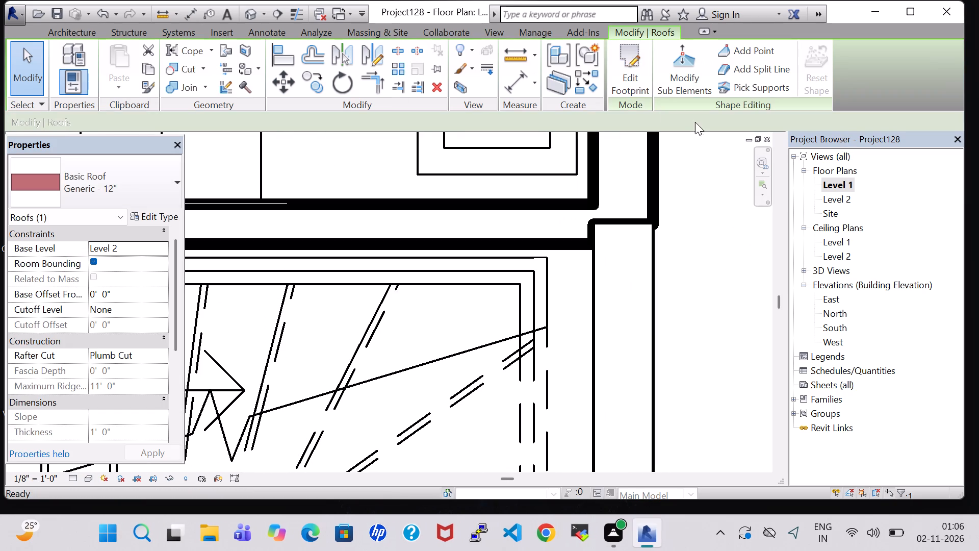
{"action": "left_click", "coordinate": [248, 9]}
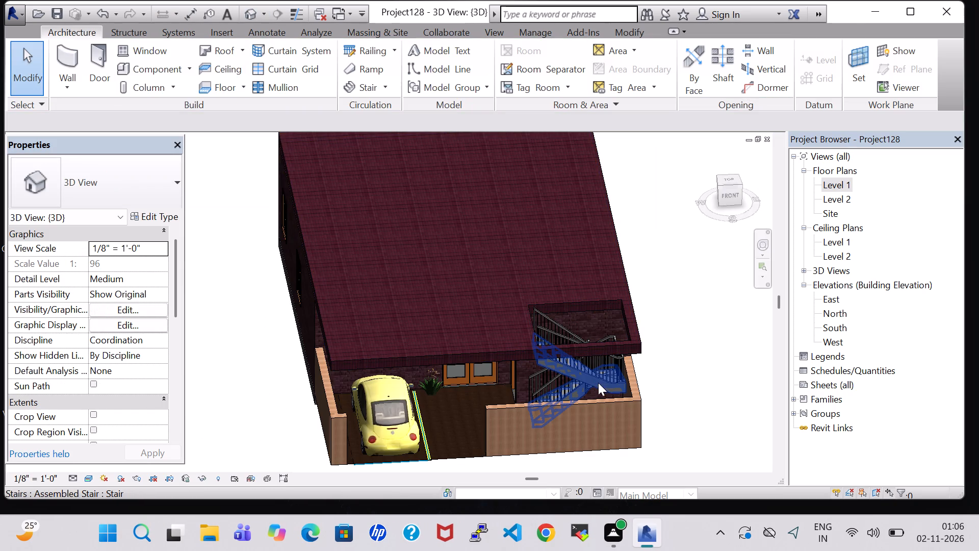
{"action": "middle_click_drag", "start_coordinate": [665, 375], "coordinate": [610, 355]}
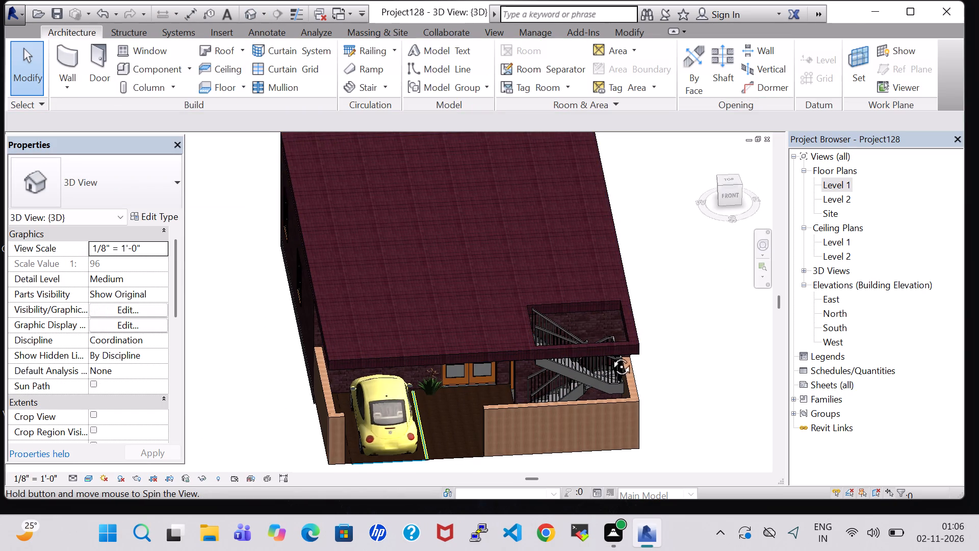
{"action": "middle_click_drag", "start_coordinate": [610, 355], "coordinate": [599, 306]}
{"action": "middle_click_drag", "start_coordinate": [508, 236], "coordinate": [600, 373]}
{"action": "scroll", "coordinate": [581, 318], "scroll_direction": "up", "scroll_amount": 1, "text": "shift"}
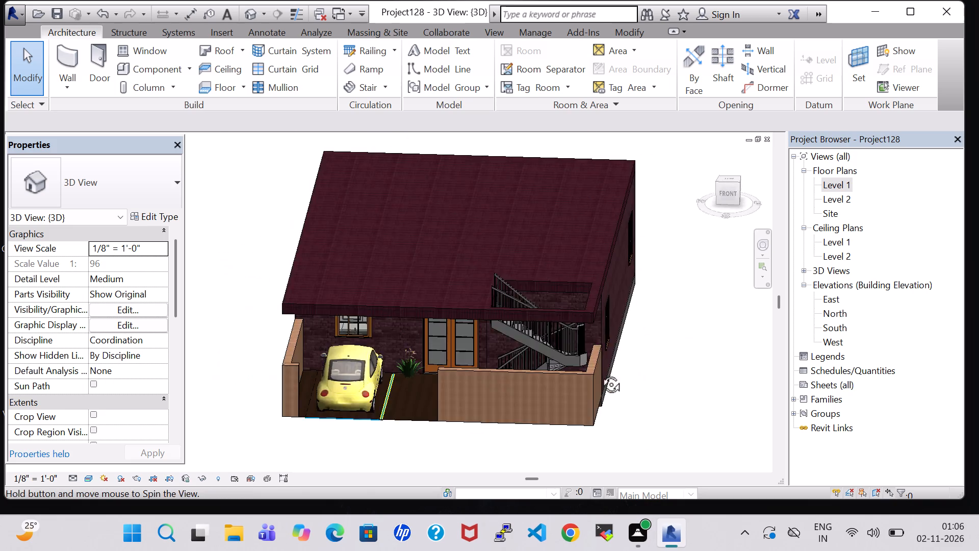
Inspect the roof's stair opening from above in 3D and return to the Level 1 floor plan.
{"action": "middle_click_drag", "start_coordinate": [600, 373], "coordinate": [611, 417]}
{"action": "middle_click_drag", "start_coordinate": [645, 384], "coordinate": [609, 425]}
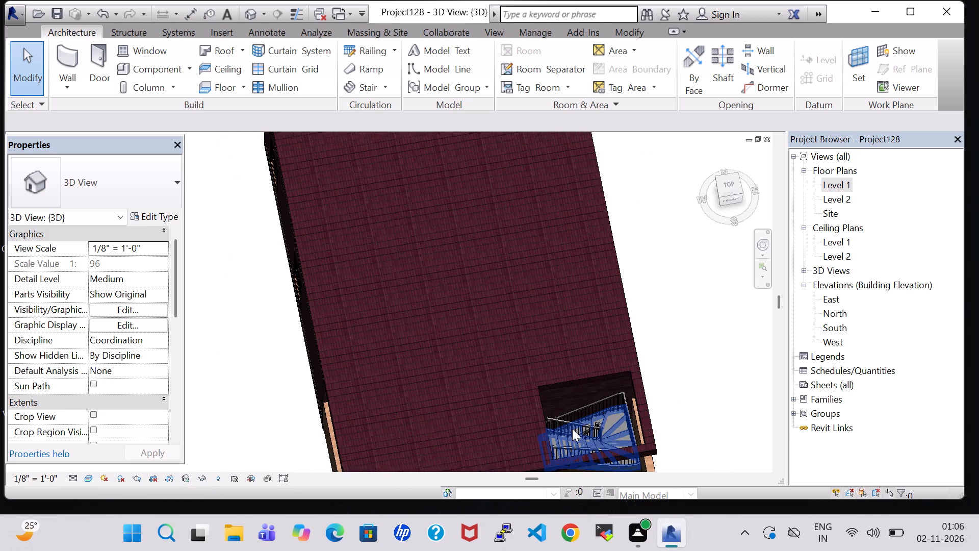
{"action": "scroll", "coordinate": [576, 420], "scroll_direction": "up", "scroll_amount": 7}
{"action": "middle_click_drag", "start_coordinate": [570, 418], "coordinate": [553, 270]}
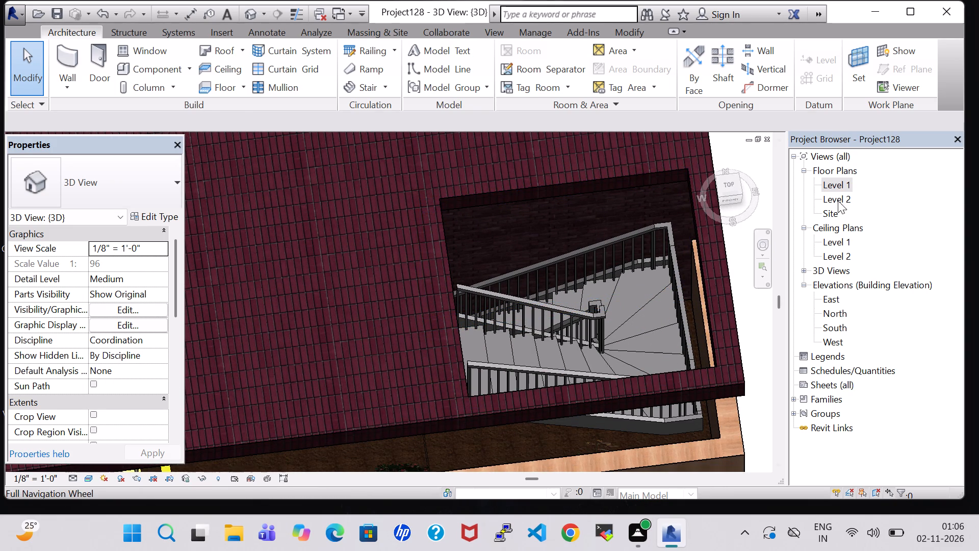
{"action": "double_click", "coordinate": [838, 183]}
{"action": "scroll", "coordinate": [837, 190], "scroll_direction": "down", "scroll_amount": 3}
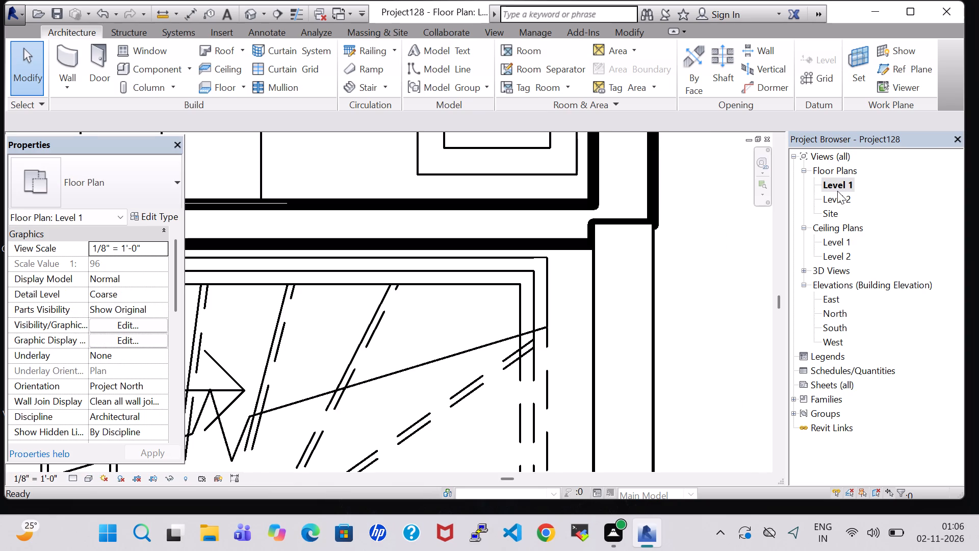
{"action": "scroll", "coordinate": [837, 191], "scroll_direction": "down", "scroll_amount": 4}
{"action": "scroll", "coordinate": [691, 264], "scroll_direction": "down", "scroll_amount": 12}
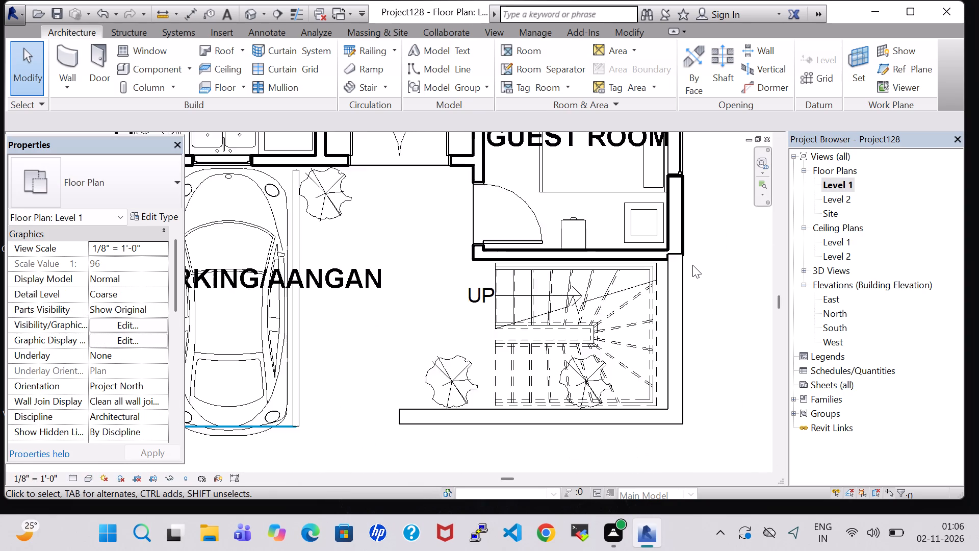
{"action": "scroll", "coordinate": [692, 265], "scroll_direction": "down", "scroll_amount": 3}
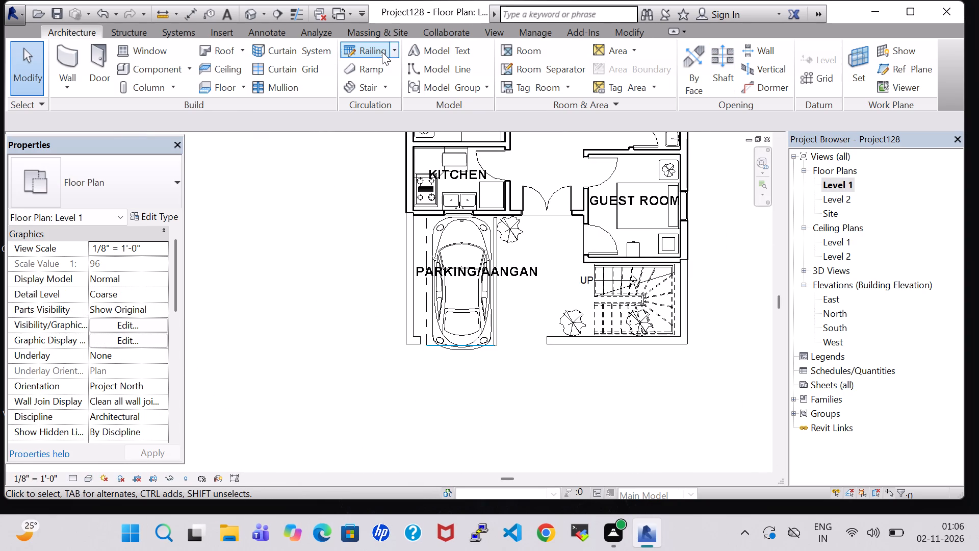
Create a 28'-0" railing along the centreline of the north wall, from corner to corner behind Bedroom-1 and Bedroom-2.
{"action": "left_click", "coordinate": [369, 52]}
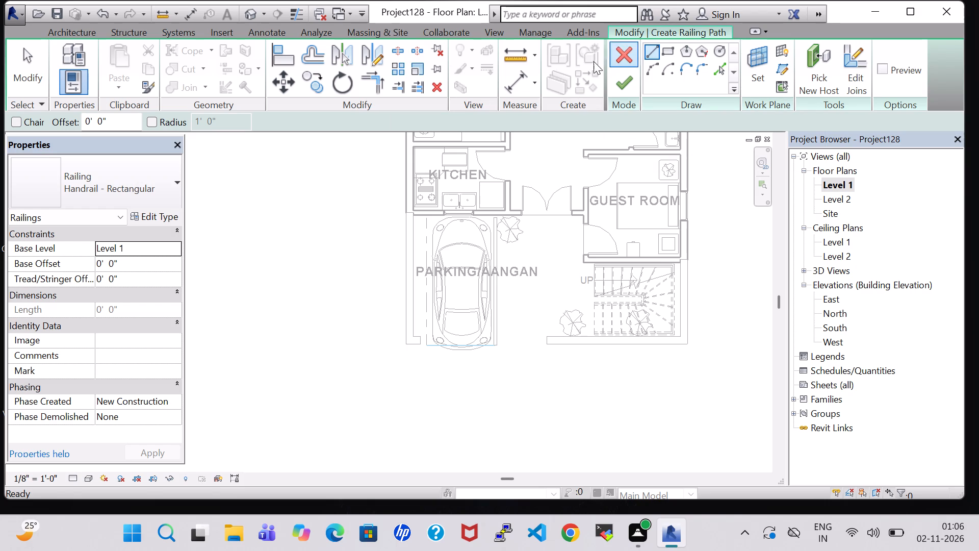
{"action": "middle_click_drag", "start_coordinate": [346, 199], "coordinate": [346, 399]}
{"action": "scroll", "coordinate": [346, 399], "scroll_direction": "up", "scroll_amount": 1}
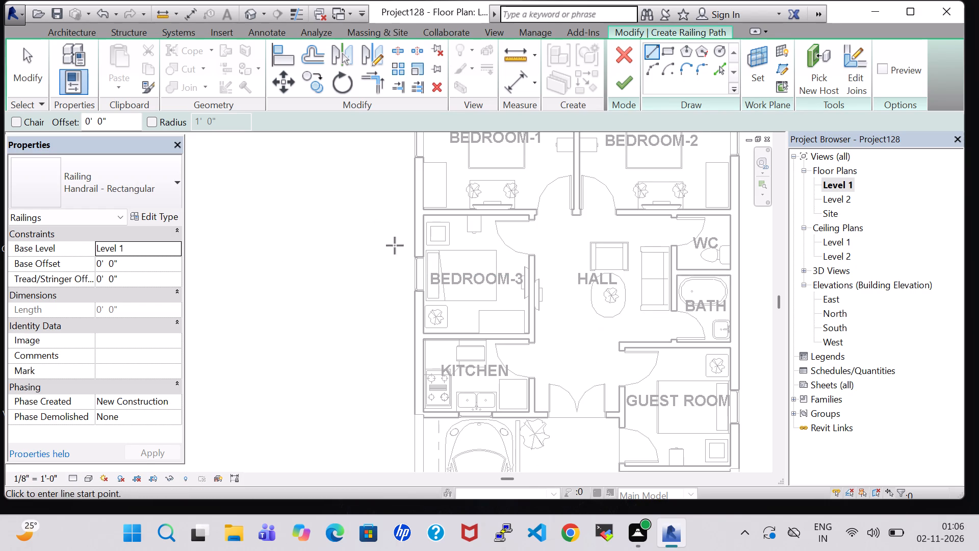
{"action": "scroll", "coordinate": [392, 220], "scroll_direction": "down", "scroll_amount": 5}
{"action": "middle_click_drag", "start_coordinate": [367, 187], "coordinate": [353, 392]}
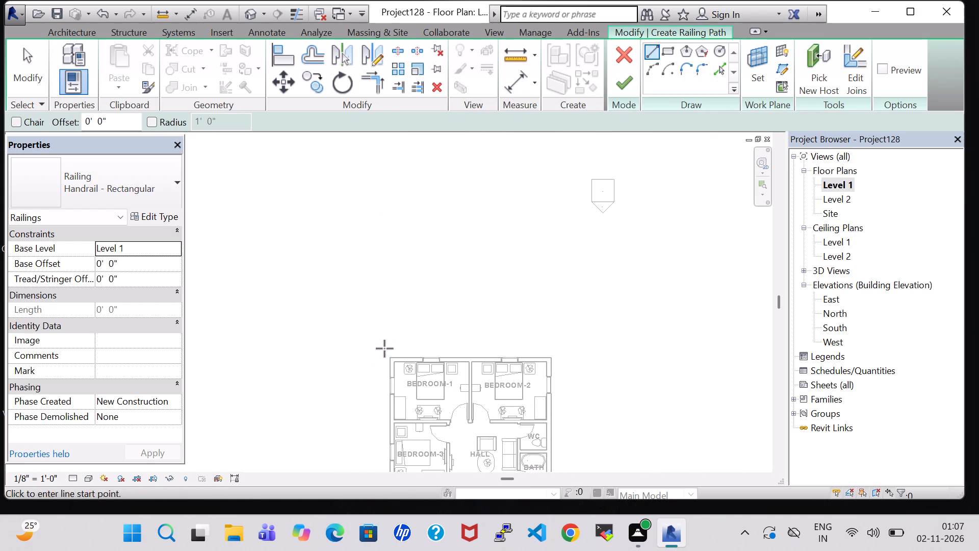
{"action": "scroll", "coordinate": [384, 348], "scroll_direction": "up", "scroll_amount": 7}
{"action": "middle_click_drag", "start_coordinate": [384, 348], "coordinate": [420, 202]}
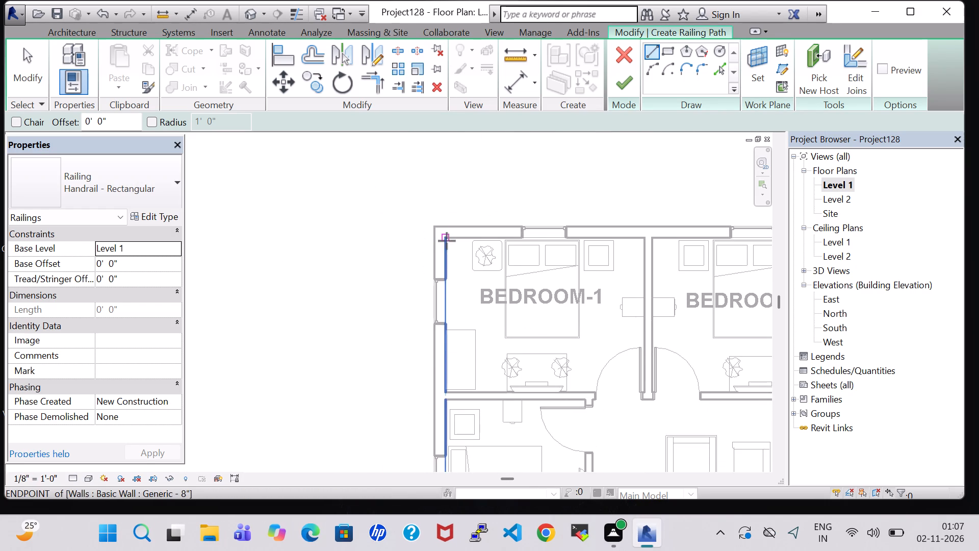
{"action": "left_click", "coordinate": [439, 234]}
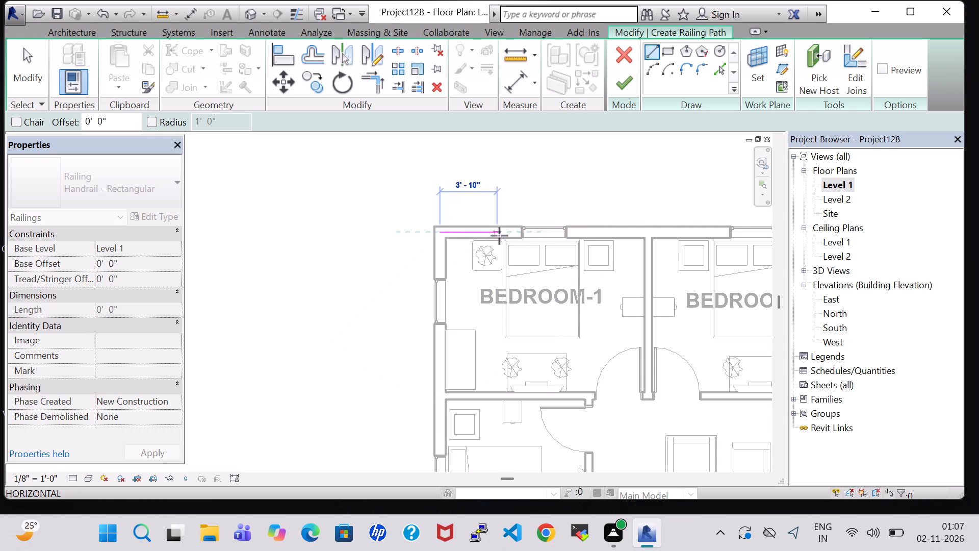
{"action": "middle_click_drag", "start_coordinate": [673, 233], "coordinate": [486, 246]}
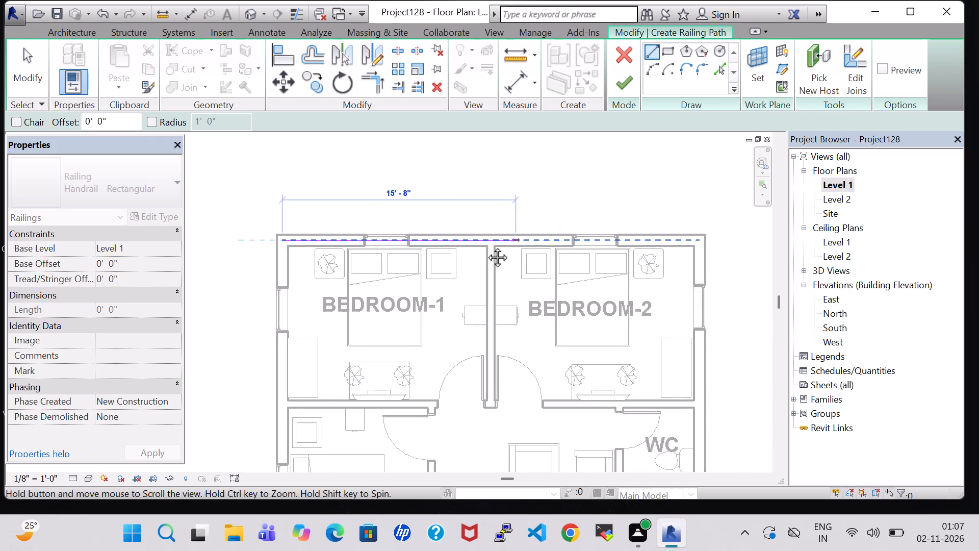
{"action": "middle_click_drag", "start_coordinate": [486, 246], "coordinate": [481, 246]}
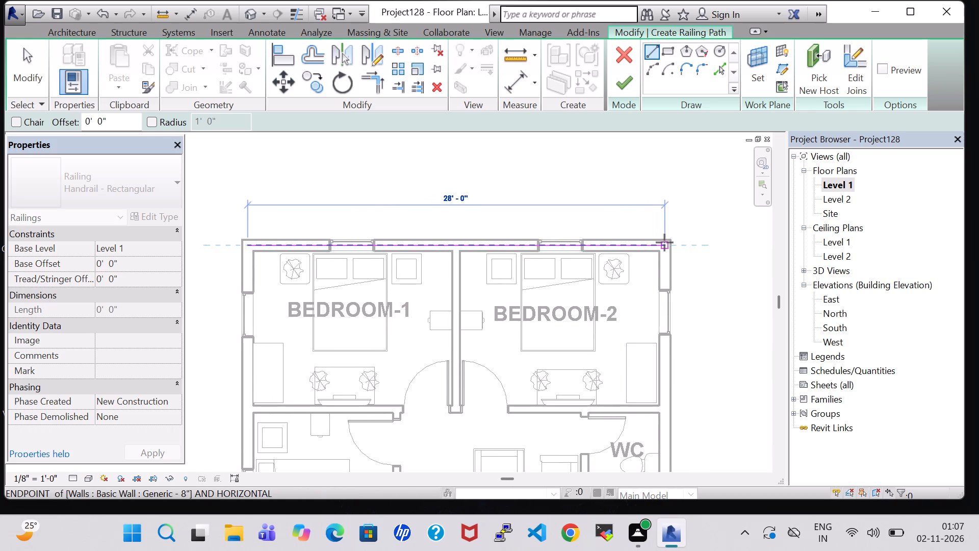
{"action": "left_click", "coordinate": [664, 243]}
{"action": "left_click", "coordinate": [622, 80]}
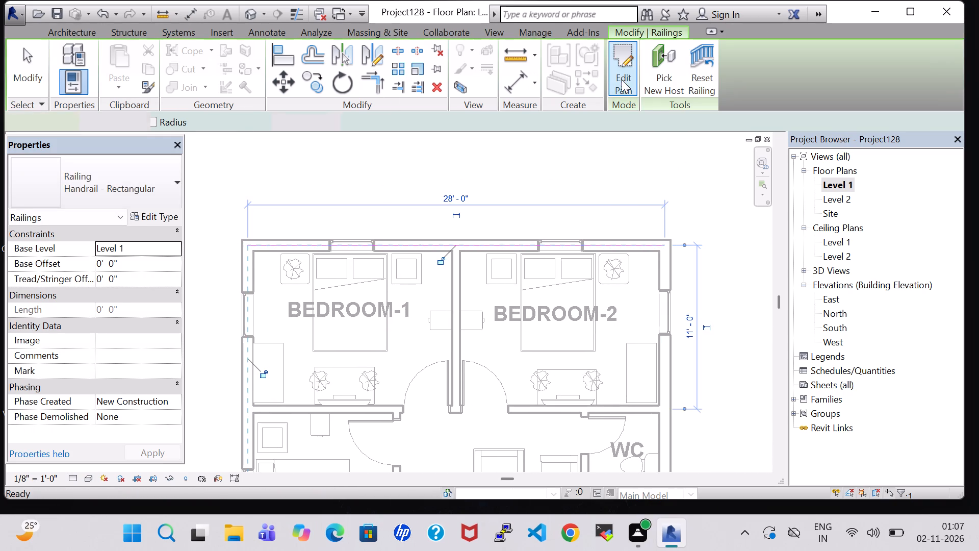
Set the north railing to Glass Panel - Bottom Fill with an 11'-0" base offset and check it in the 3D view.
{"action": "left_click", "coordinate": [354, 247]}
{"action": "left_click", "coordinate": [132, 179]}
{"action": "scroll", "coordinate": [135, 233], "scroll_direction": "up", "scroll_amount": 3}
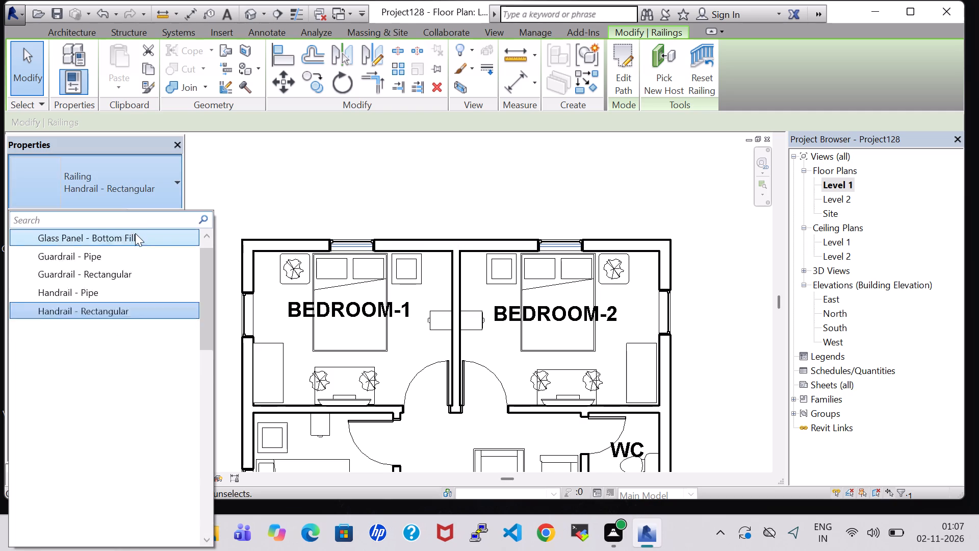
{"action": "left_click", "coordinate": [135, 256]}
{"action": "double_click", "coordinate": [99, 266]}
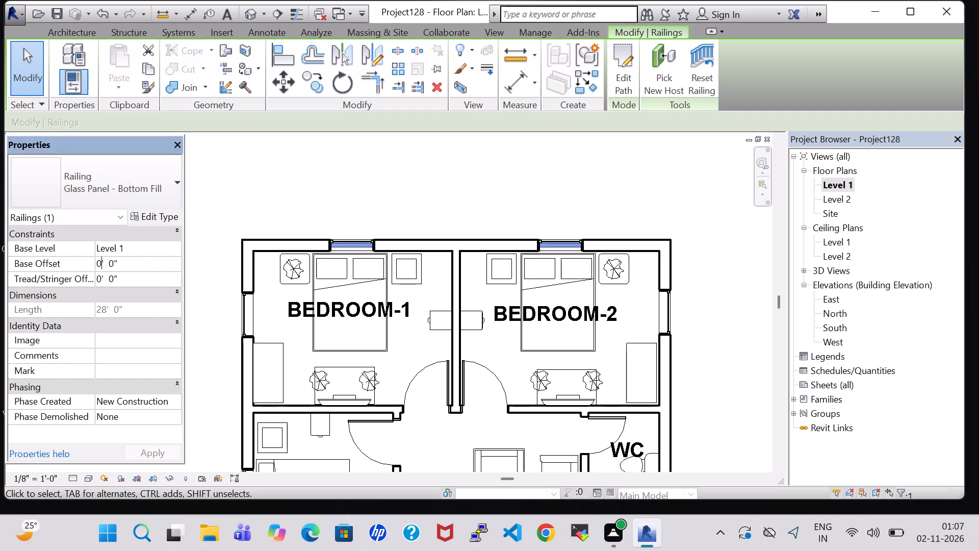
{"action": "key", "text": "BackSpace"}
{"action": "type", "text": "11"}
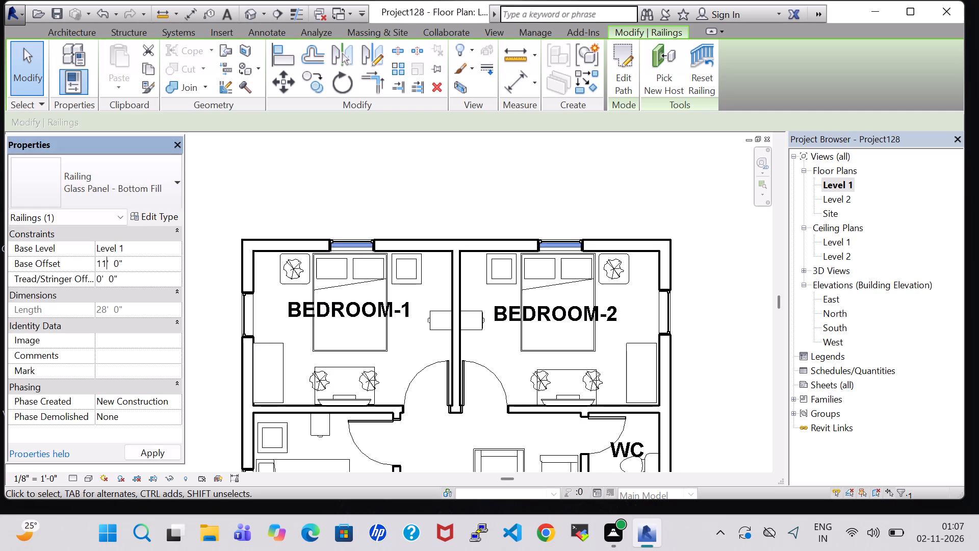
{"action": "left_click", "coordinate": [153, 454]}
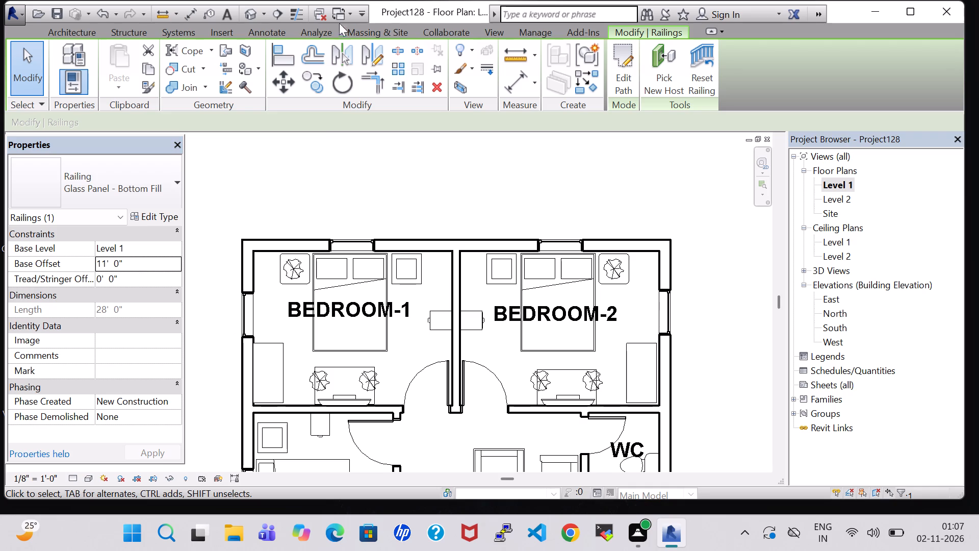
{"action": "left_click", "coordinate": [253, 13]}
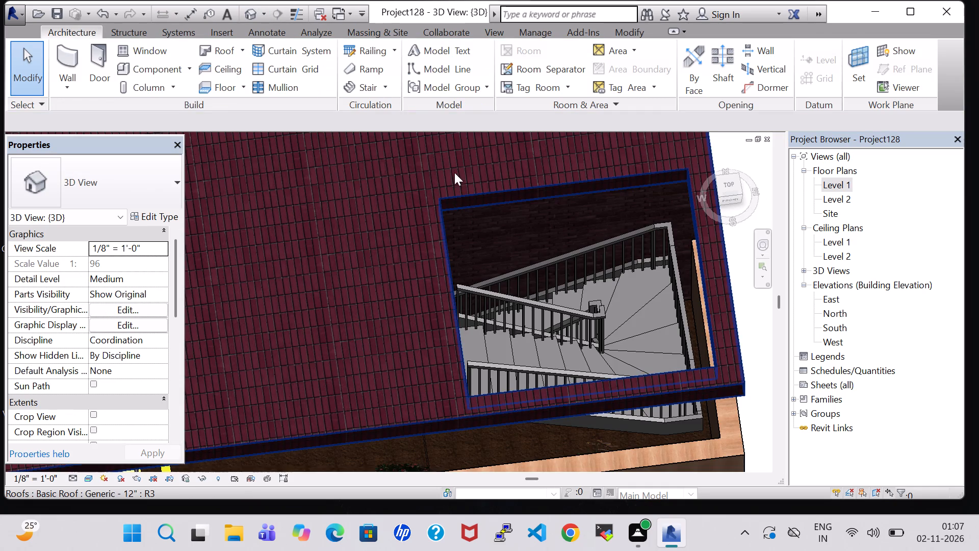
{"action": "scroll", "coordinate": [454, 208], "scroll_direction": "down", "scroll_amount": 9}
{"action": "middle_click_drag", "start_coordinate": [408, 181], "coordinate": [408, 233]}
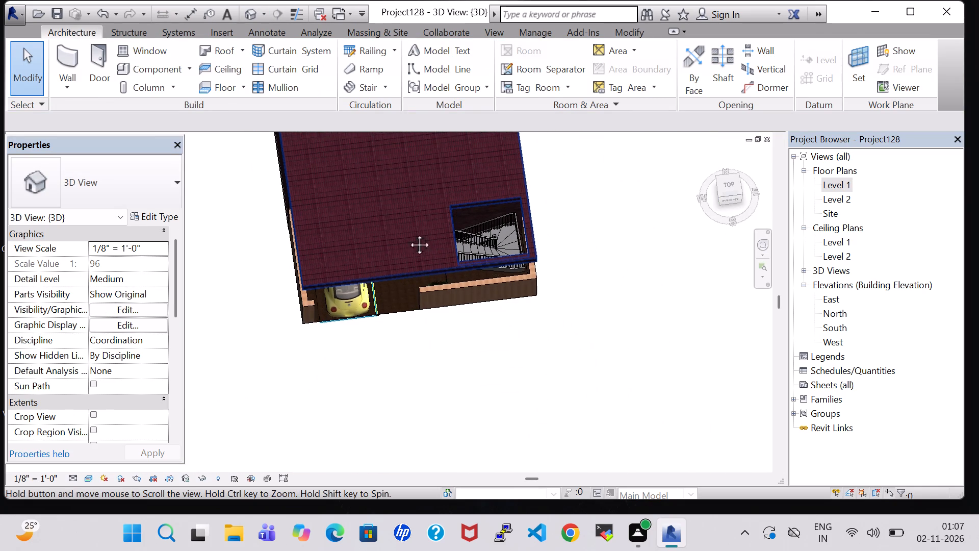
{"action": "middle_click_drag", "start_coordinate": [408, 233], "coordinate": [416, 340]}
{"action": "middle_click_drag", "start_coordinate": [381, 246], "coordinate": [398, 323]}
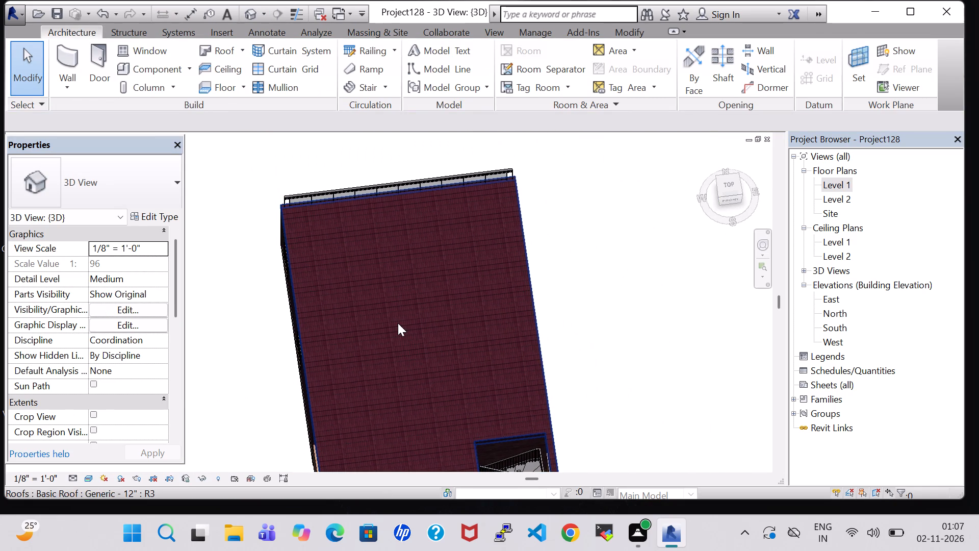
On Level 1, create a 42'-0" railing along the east wall's centreline, from the northeast corner to the south boundary wall.
{"action": "double_click", "coordinate": [829, 187]}
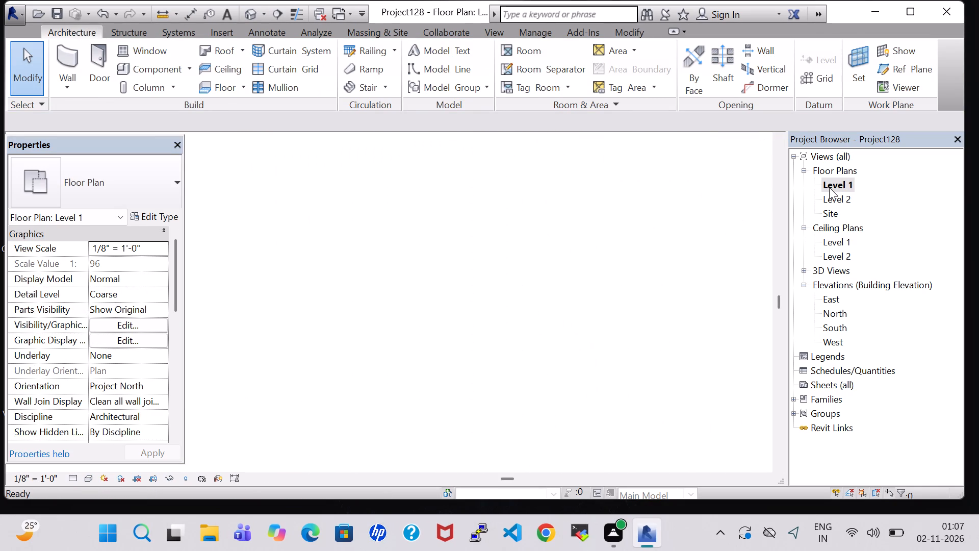
{"action": "scroll", "coordinate": [552, 204], "scroll_direction": "down", "scroll_amount": 6}
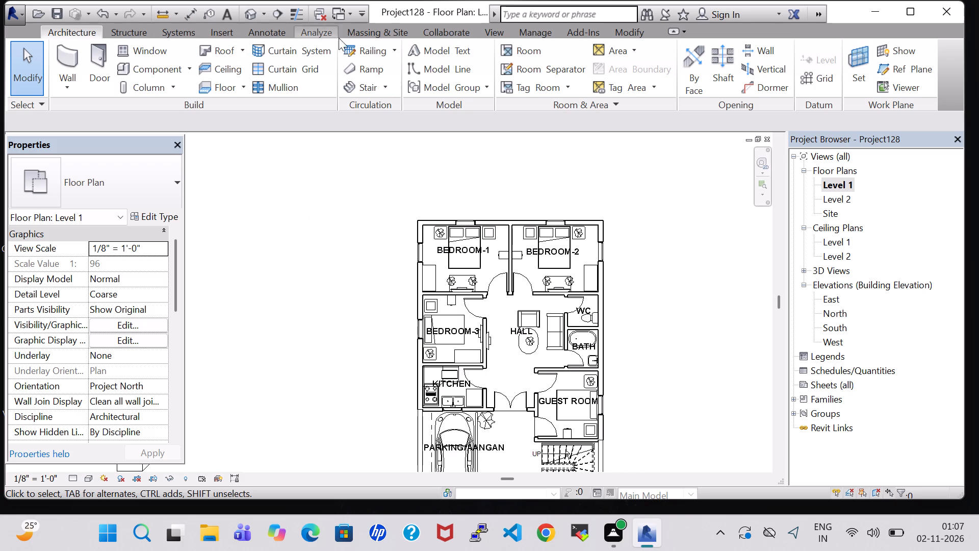
{"action": "left_click", "coordinate": [368, 46]}
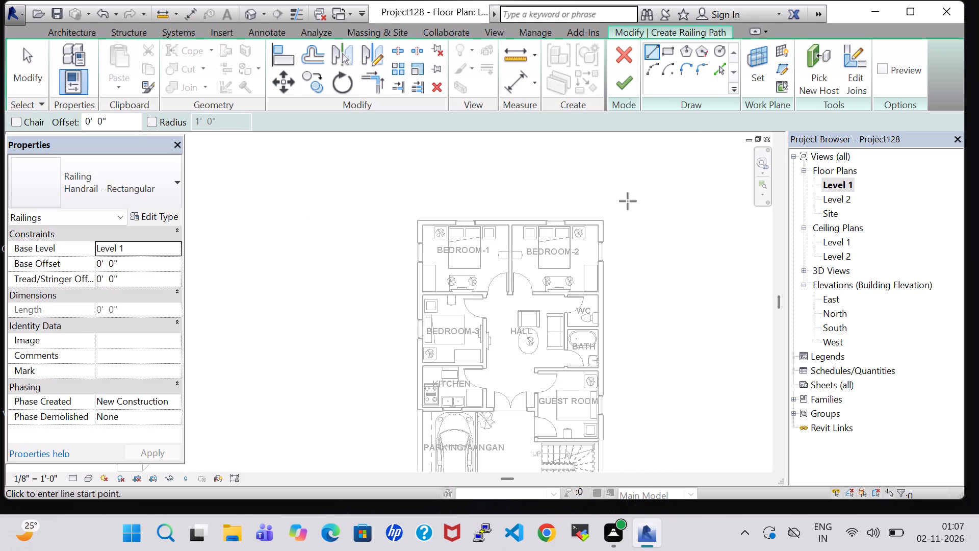
{"action": "scroll", "coordinate": [605, 224], "scroll_direction": "up", "scroll_amount": 9}
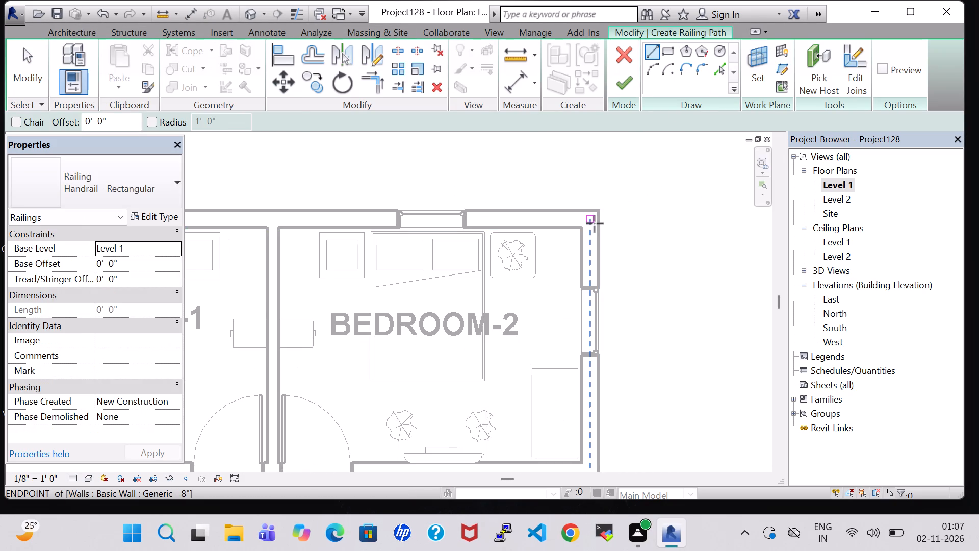
{"action": "left_click", "coordinate": [590, 220]}
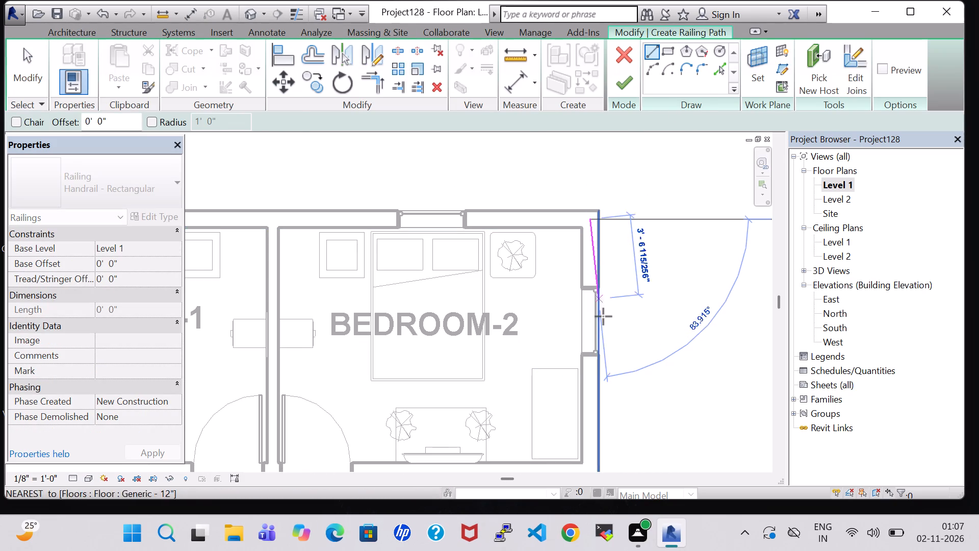
{"action": "middle_click_drag", "start_coordinate": [590, 420], "coordinate": [589, 145]}
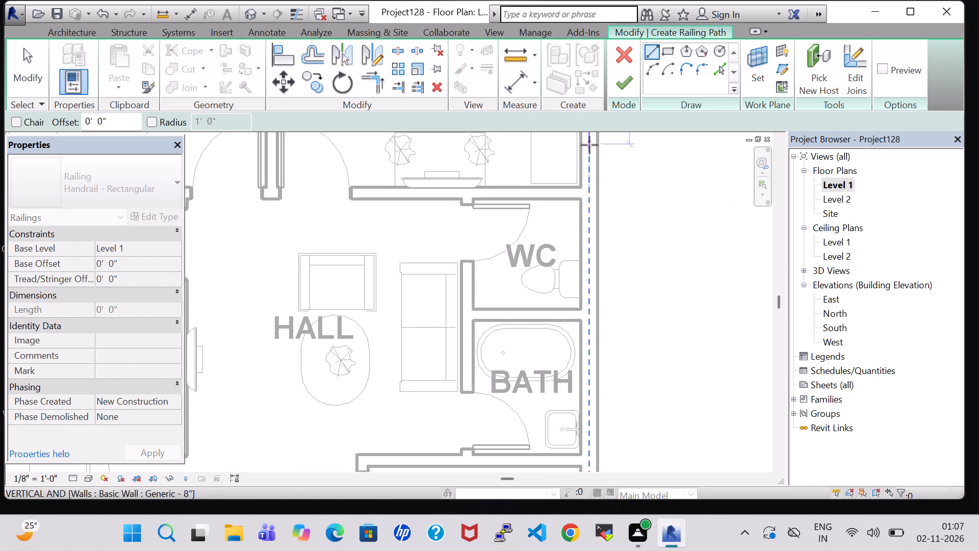
{"action": "middle_click_drag", "start_coordinate": [589, 373], "coordinate": [587, 147]}
{"action": "scroll", "coordinate": [595, 328], "scroll_direction": "up", "scroll_amount": 1}
{"action": "middle_click_drag", "start_coordinate": [587, 131], "coordinate": [587, 79]}
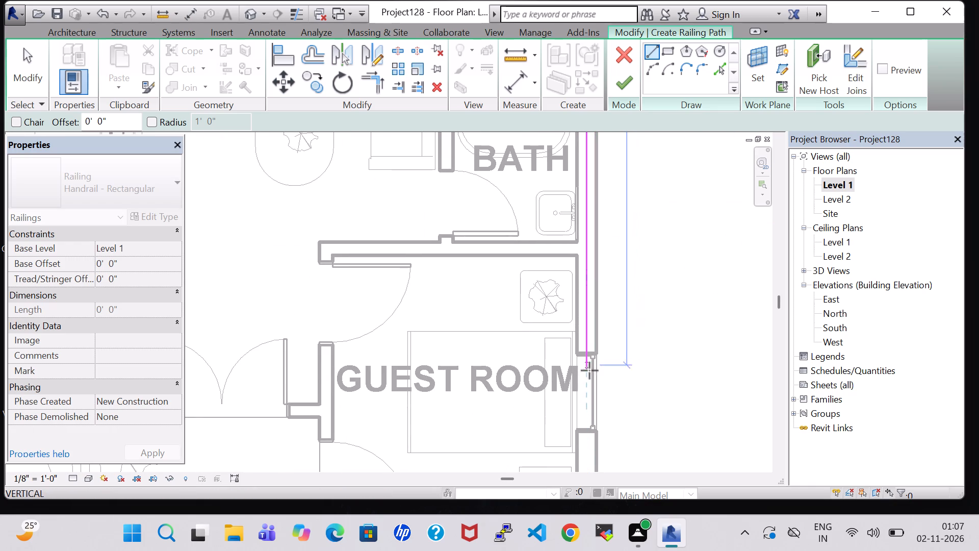
{"action": "middle_click_drag", "start_coordinate": [584, 388], "coordinate": [585, 115]}
{"action": "middle_click_drag", "start_coordinate": [584, 366], "coordinate": [595, 247]}
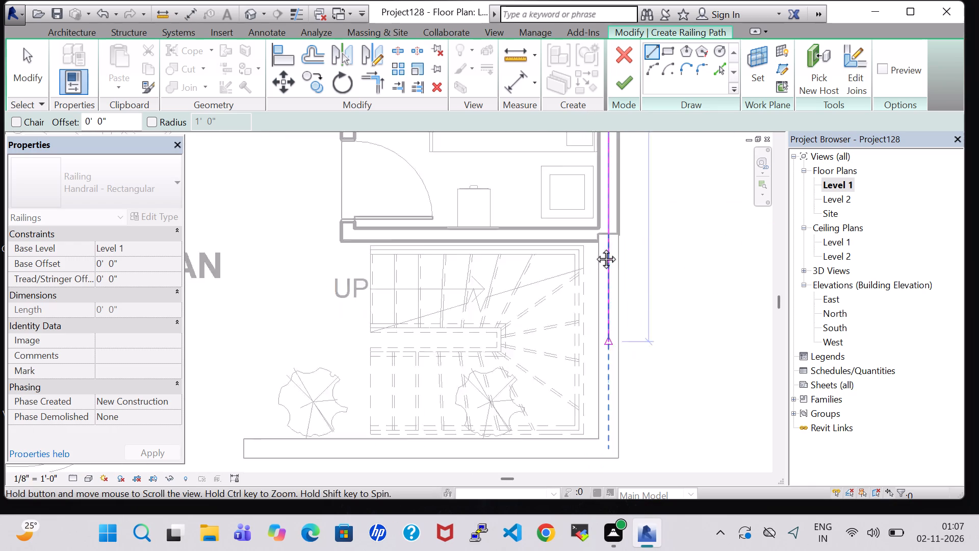
{"action": "middle_click_drag", "start_coordinate": [595, 247], "coordinate": [600, 197]}
{"action": "left_click", "coordinate": [601, 306]}
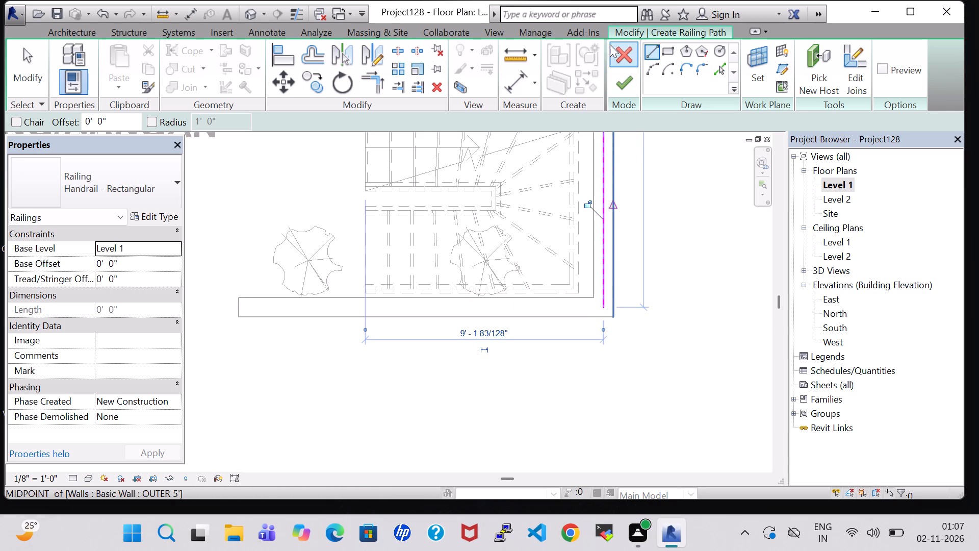
{"action": "left_click", "coordinate": [626, 80]}
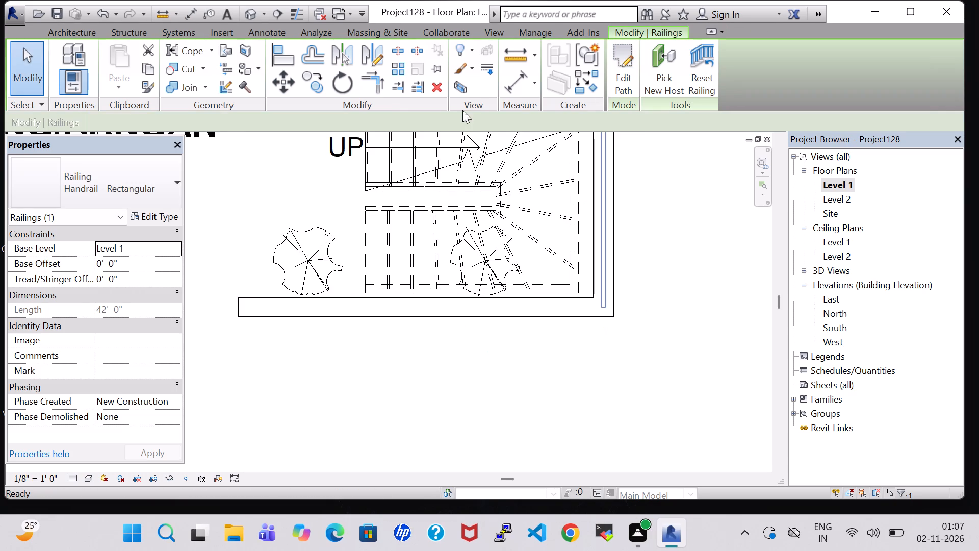
Set the east wall's railing to Glass Panel - Bottom Fill with an 11'-0" base offset.
{"action": "middle_click_drag", "start_coordinate": [657, 172], "coordinate": [656, 200]}
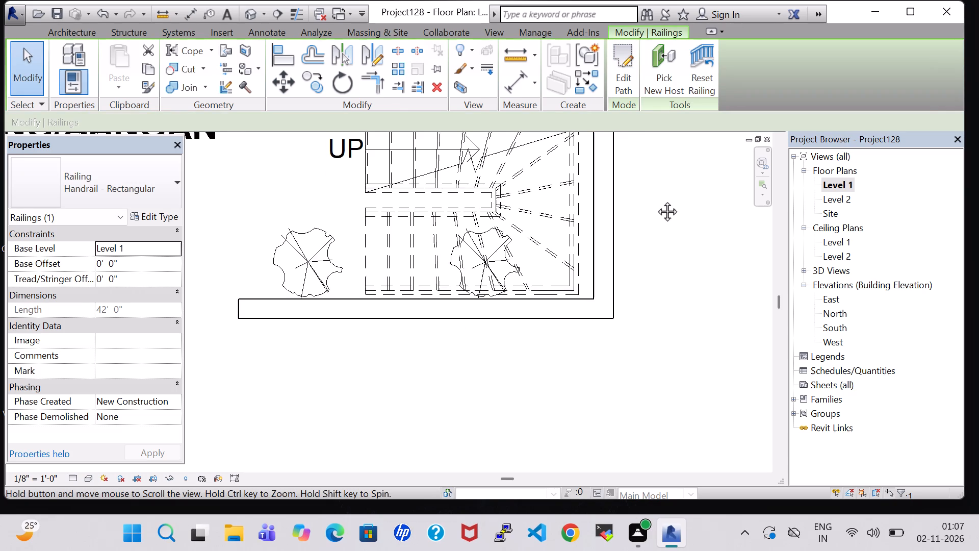
{"action": "middle_click_drag", "start_coordinate": [656, 200], "coordinate": [651, 463]}
{"action": "left_click", "coordinate": [599, 242]}
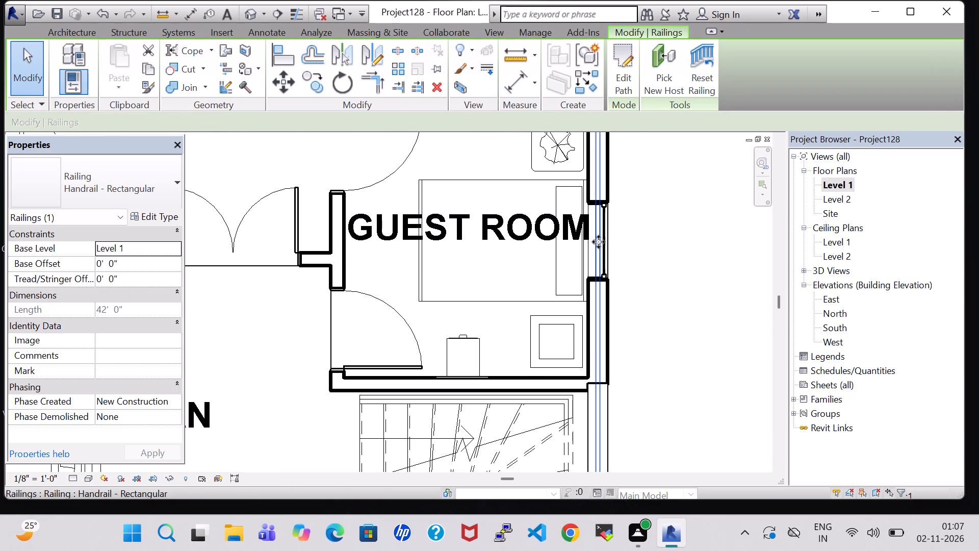
{"action": "left_click", "coordinate": [149, 190]}
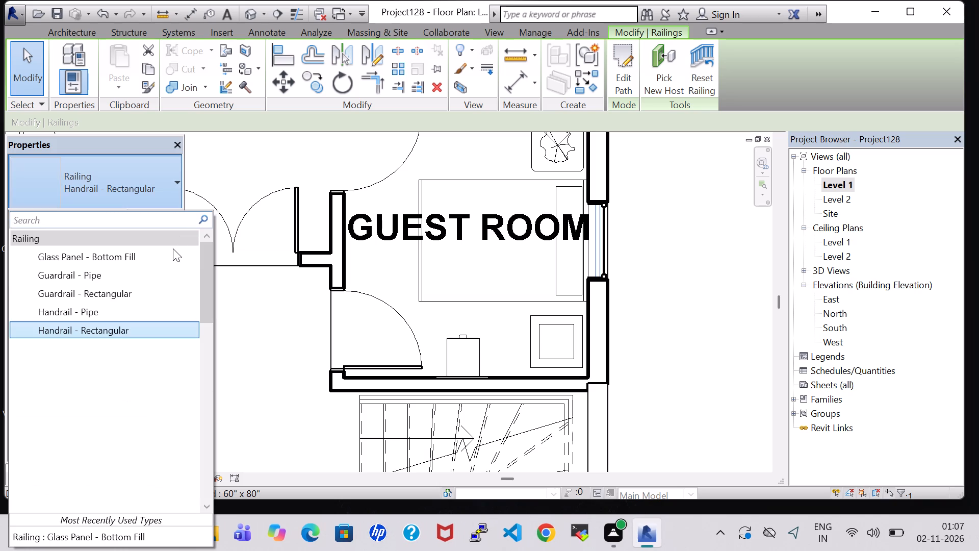
{"action": "left_click", "coordinate": [139, 257]}
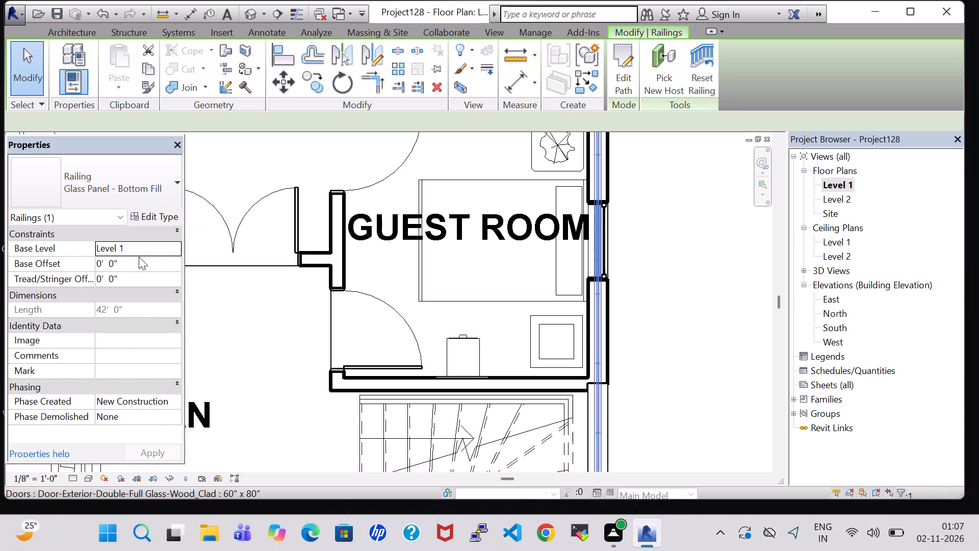
{"action": "double_click", "coordinate": [100, 266]}
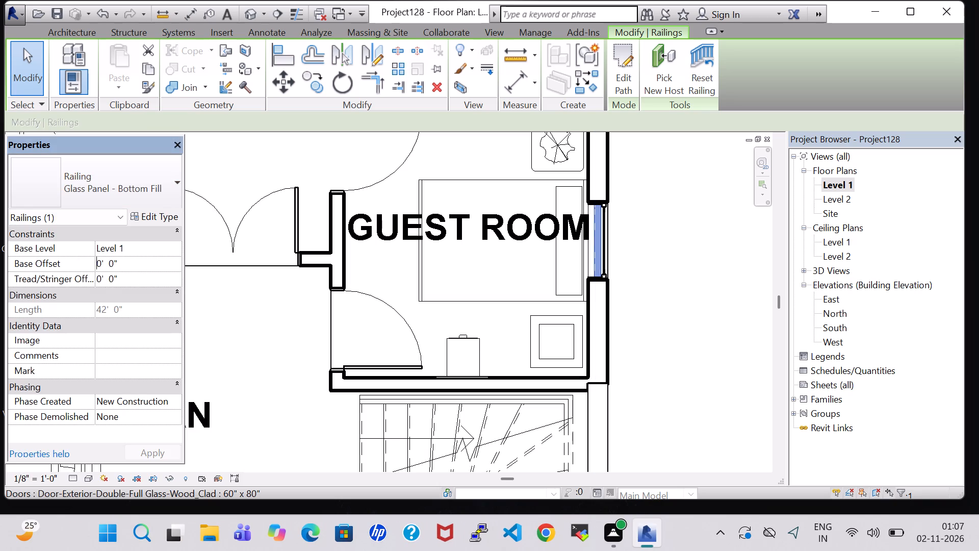
{"action": "key", "text": "BackSpace"}
{"action": "type", "text": "11"}
{"action": "left_click", "coordinate": [164, 451]}
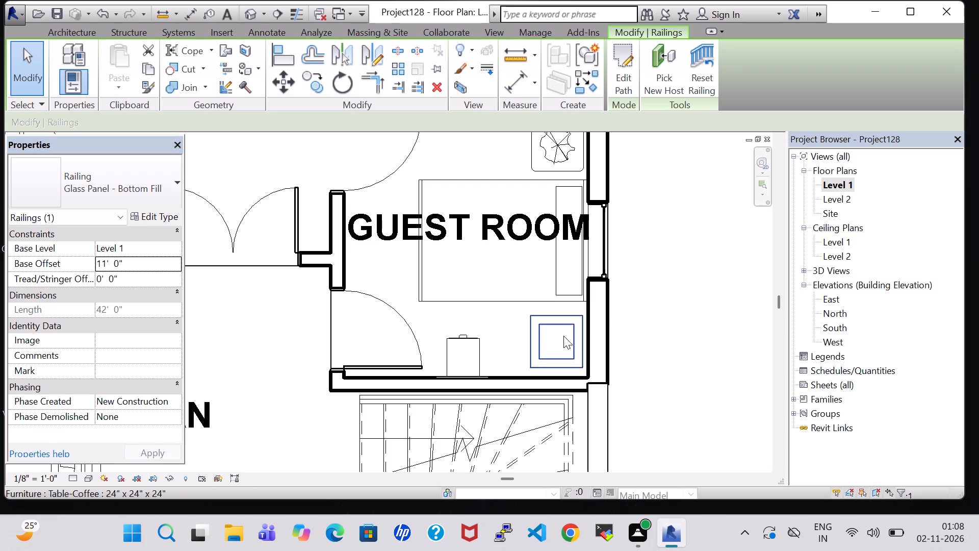
{"action": "double_click", "coordinate": [652, 254]}
Create a 28'-0" railing along the south boundary wall's centreline, from the southeast corner across the parking front to the southwest corner.
{"action": "scroll", "coordinate": [652, 254], "scroll_direction": "down", "scroll_amount": 9}
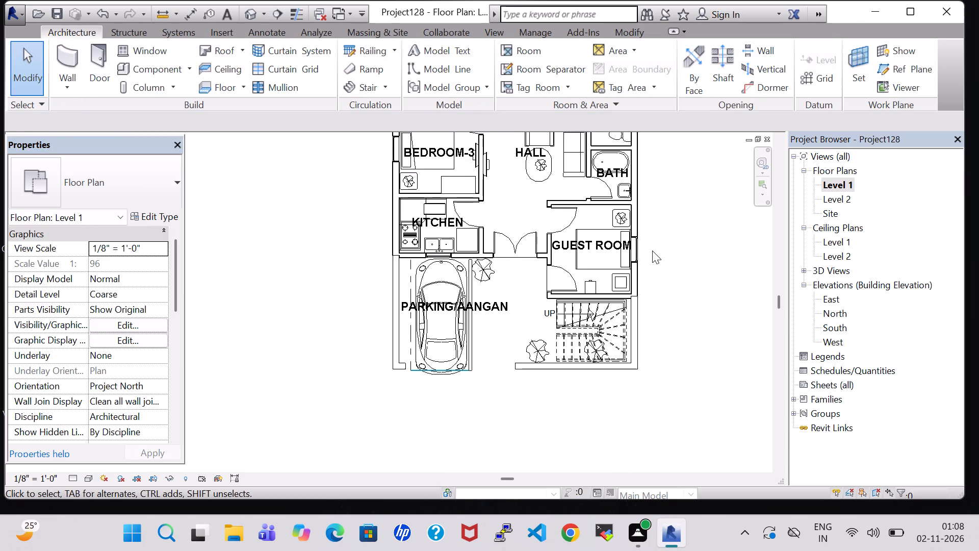
{"action": "left_click", "coordinate": [360, 51]}
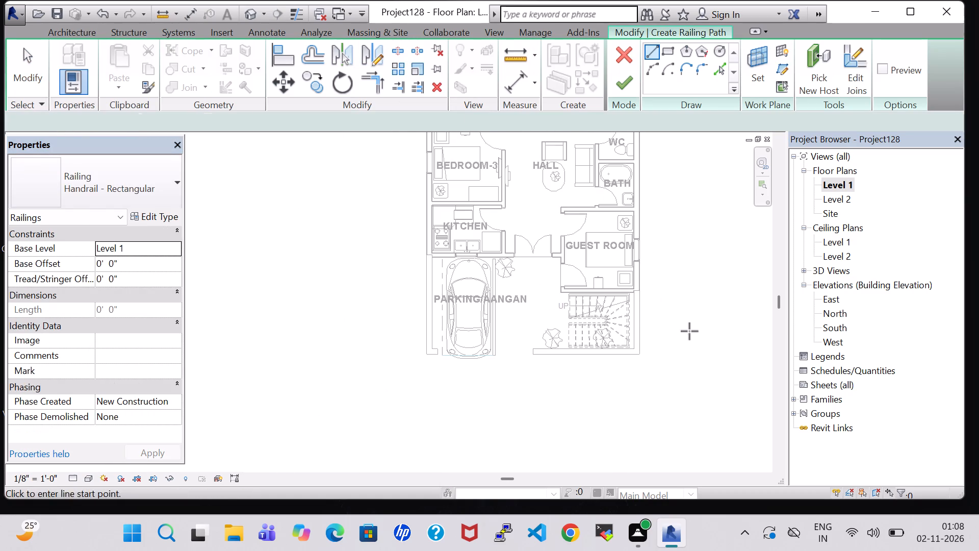
{"action": "scroll", "coordinate": [625, 354], "scroll_direction": "up", "scroll_amount": 8}
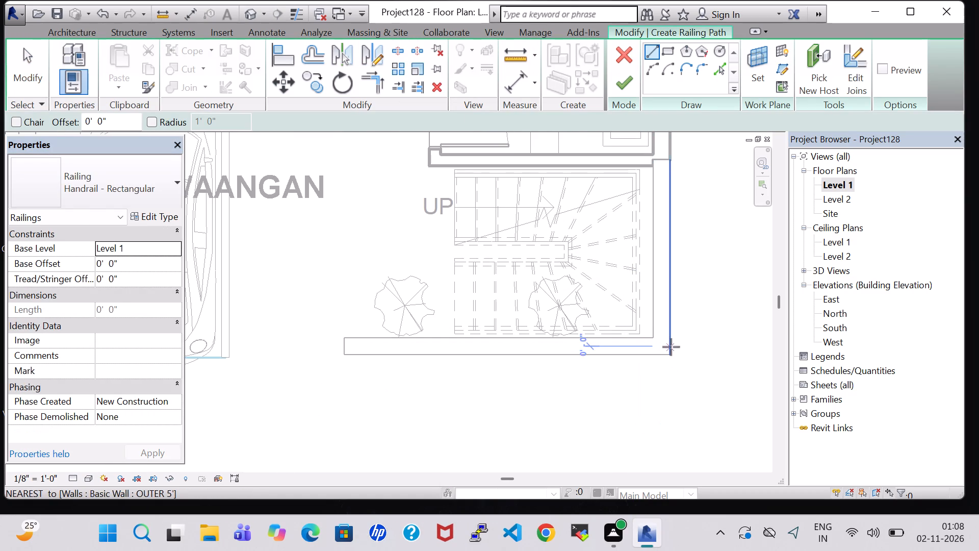
{"action": "left_click", "coordinate": [664, 347]}
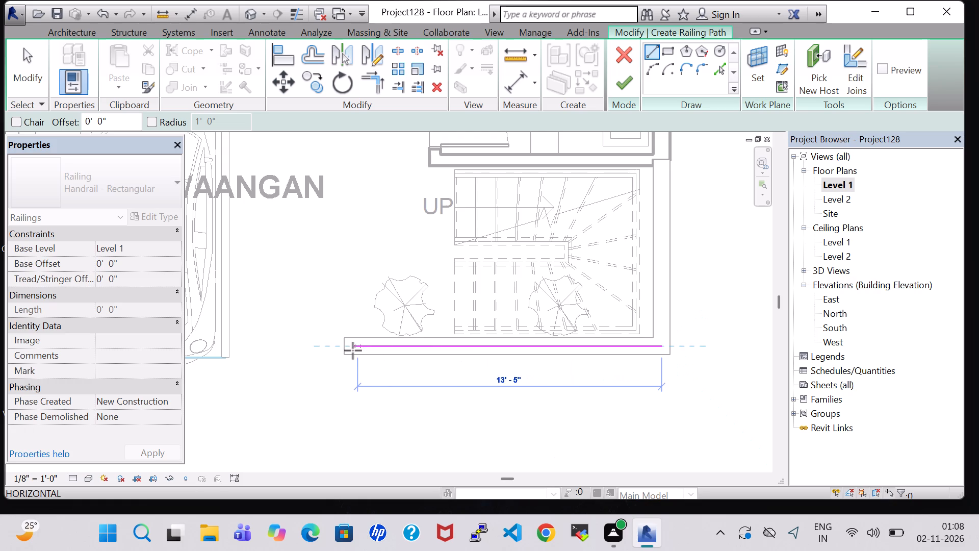
{"action": "middle_click_drag", "start_coordinate": [351, 350], "coordinate": [570, 370]}
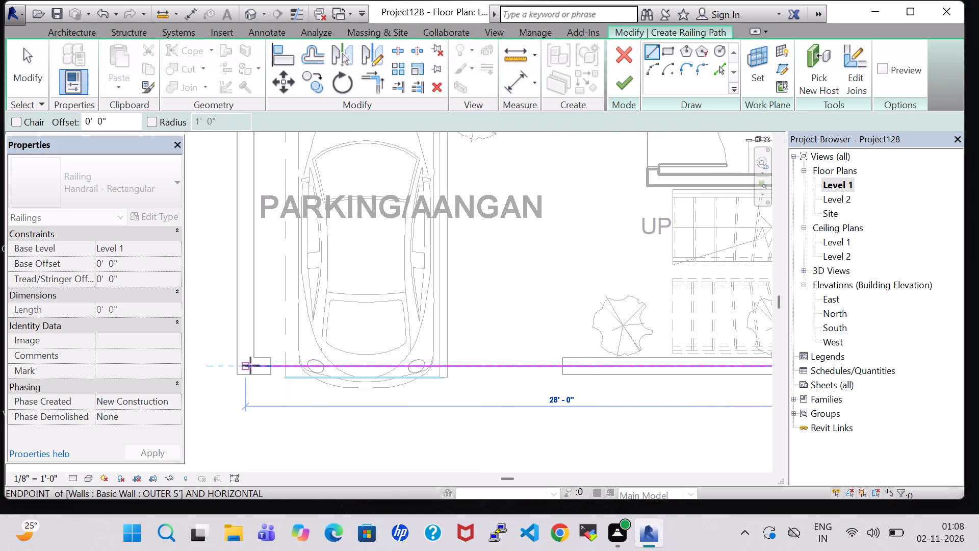
{"action": "left_click", "coordinate": [246, 365]}
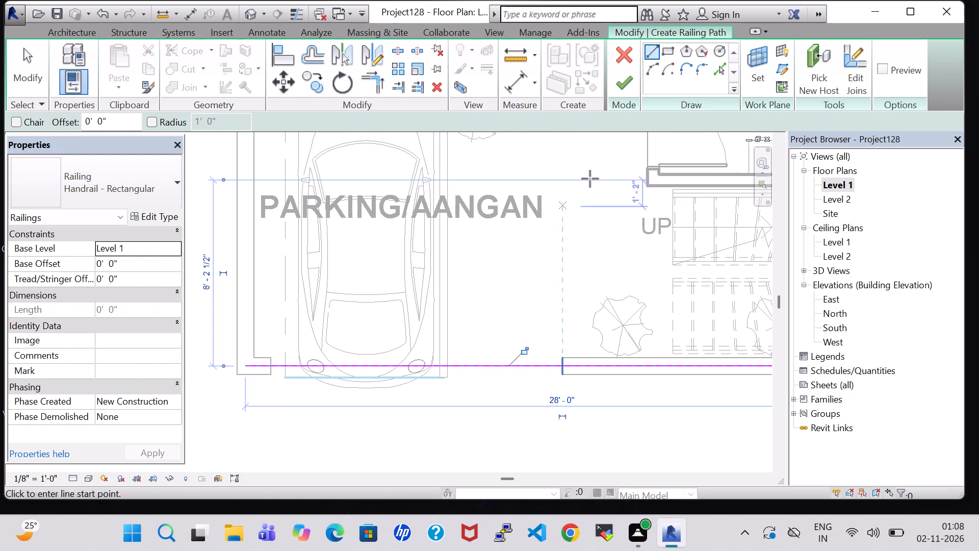
{"action": "left_click", "coordinate": [619, 78]}
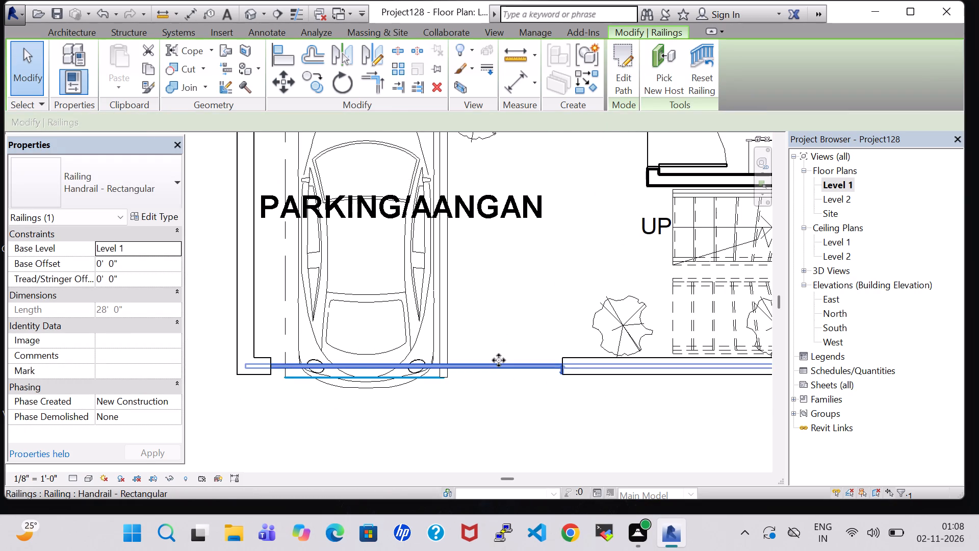
Set the south railing to Glass Panel - Bottom Fill with an 11'-0" base offset.
{"action": "left_click", "coordinate": [128, 185]}
{"action": "left_click", "coordinate": [134, 253]}
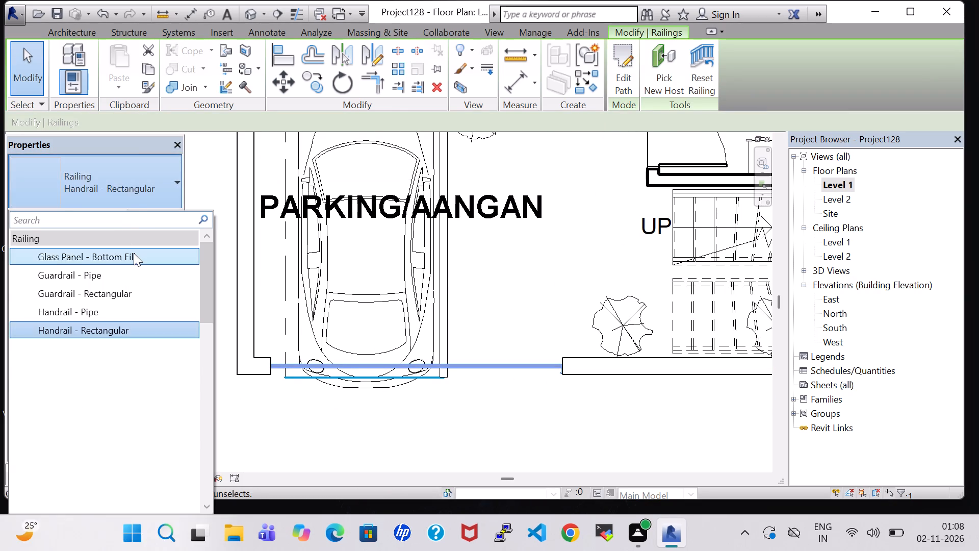
{"action": "left_click", "coordinate": [104, 266]}
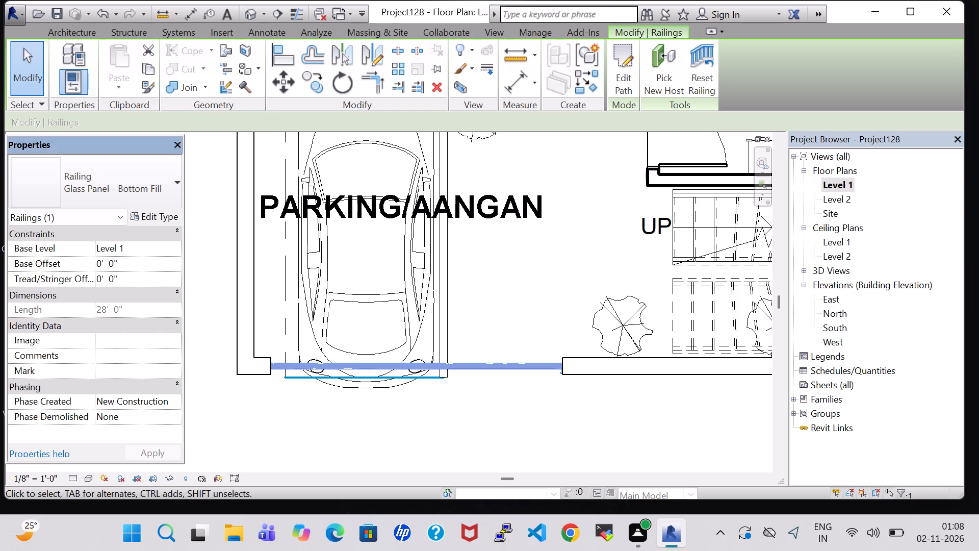
{"action": "key", "text": "Left"}
{"action": "key", "text": "BackSpace"}
{"action": "type", "text": "11"}
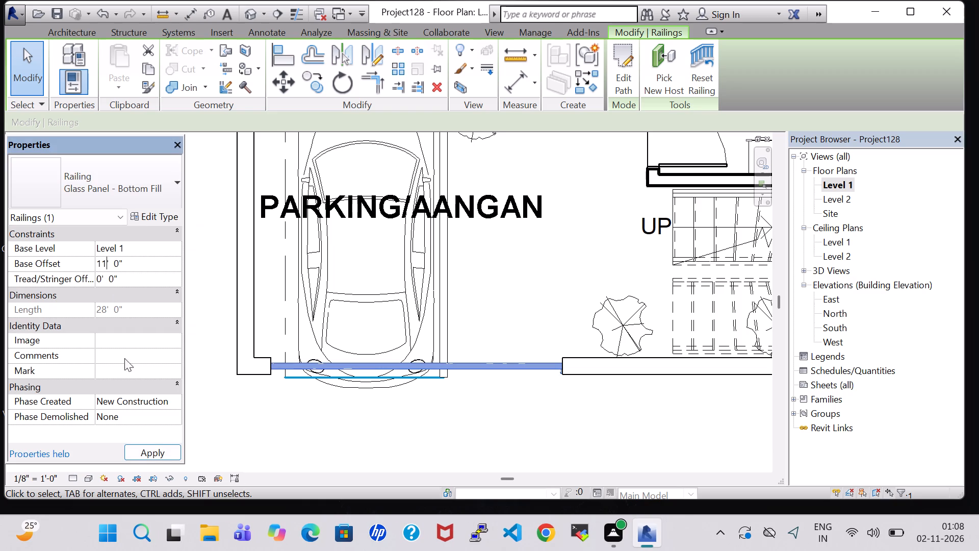
{"action": "left_click", "coordinate": [157, 449]}
{"action": "left_click", "coordinate": [312, 435]}
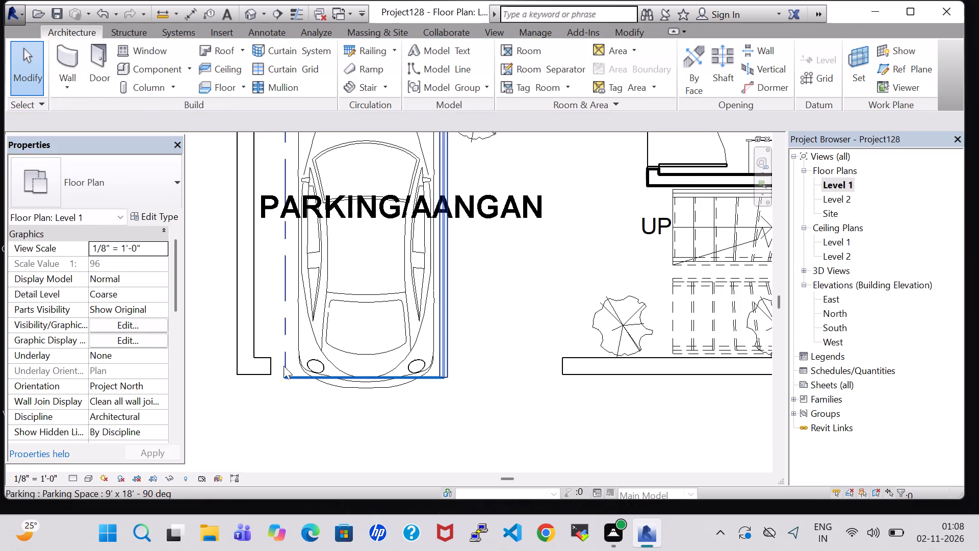
Create a 42'-0" Glass Panel - Bottom Fill railing along the west wall's centreline, from the southwest corner to the northwest corner.
{"action": "left_click", "coordinate": [347, 45]}
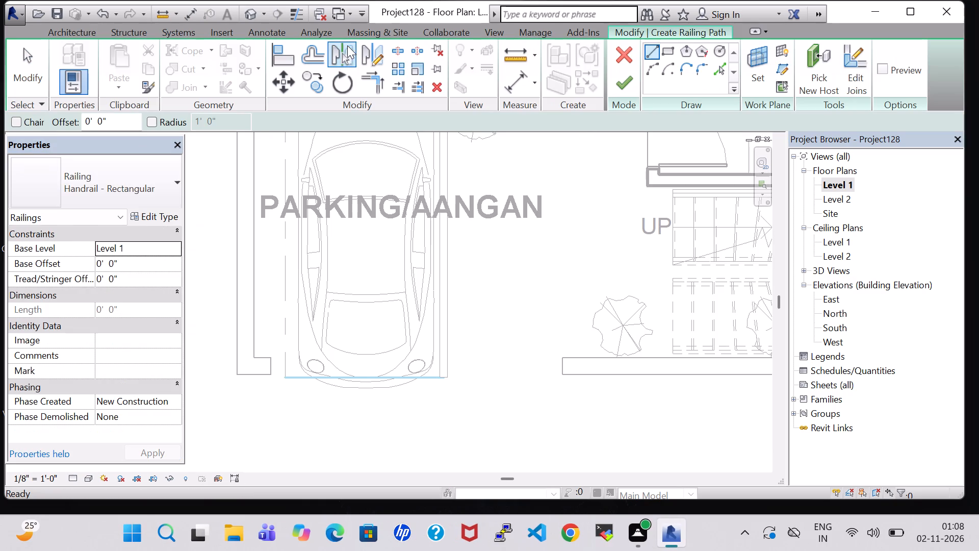
{"action": "left_click", "coordinate": [245, 365]}
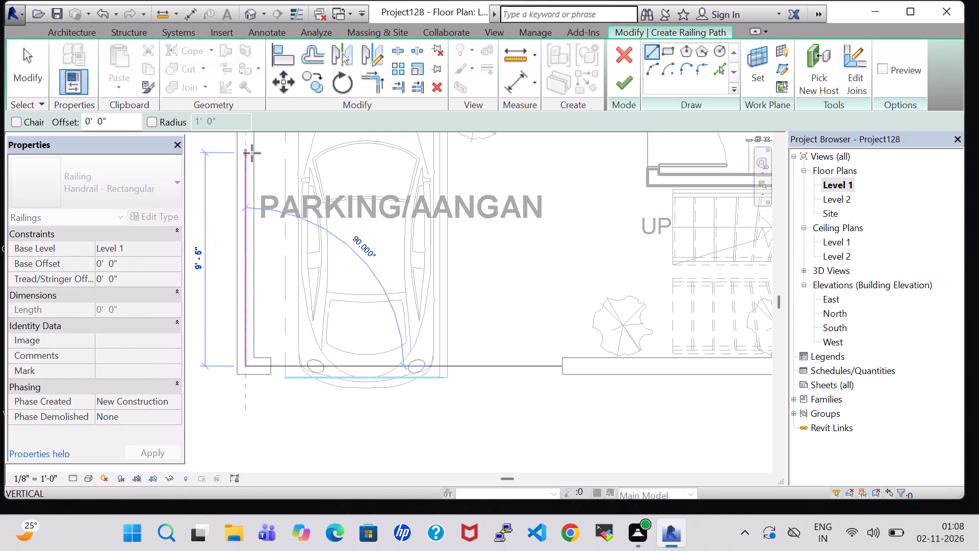
{"action": "middle_click_drag", "start_coordinate": [252, 153], "coordinate": [291, 421]}
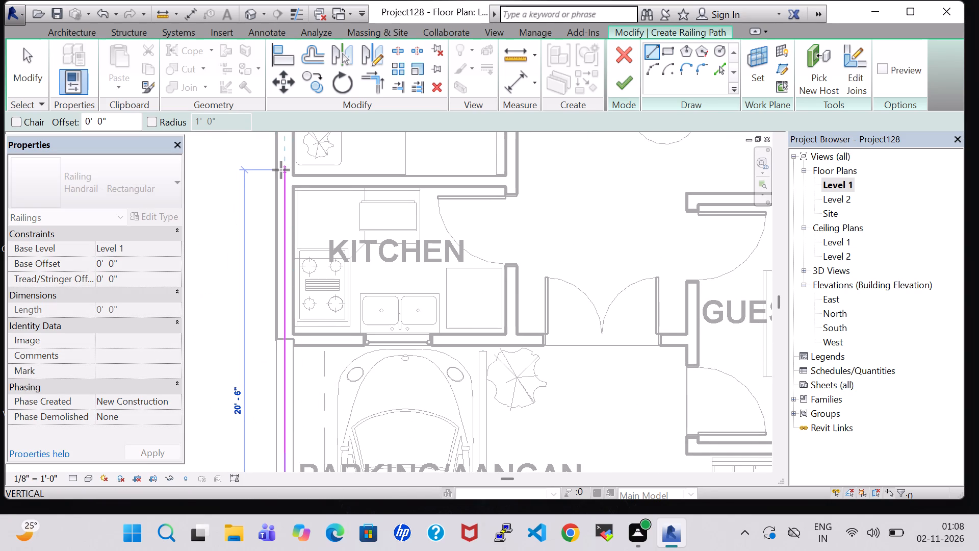
{"action": "middle_click_drag", "start_coordinate": [281, 170], "coordinate": [299, 463]}
{"action": "middle_click", "coordinate": [299, 464]}
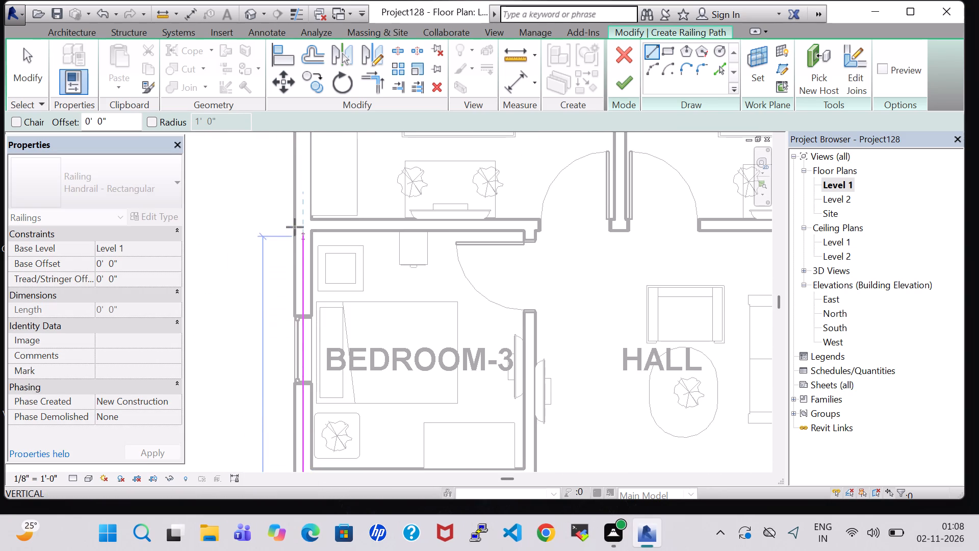
{"action": "middle_click_drag", "start_coordinate": [297, 192], "coordinate": [316, 472]}
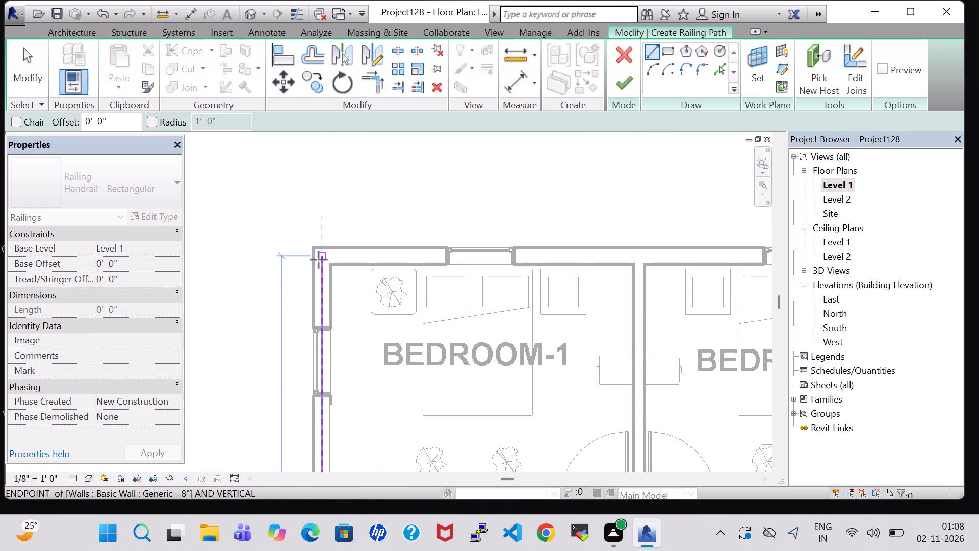
{"action": "left_click", "coordinate": [322, 258]}
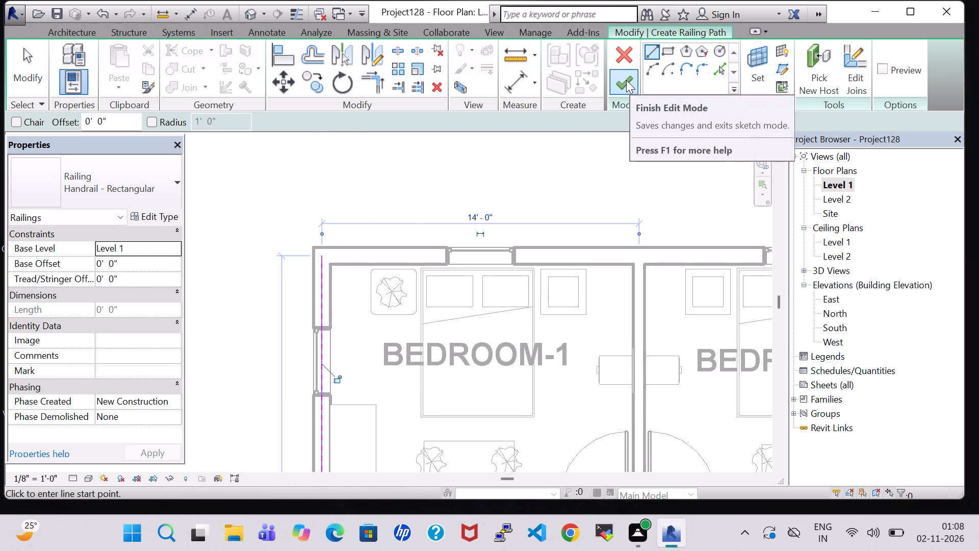
{"action": "left_click", "coordinate": [121, 172]}
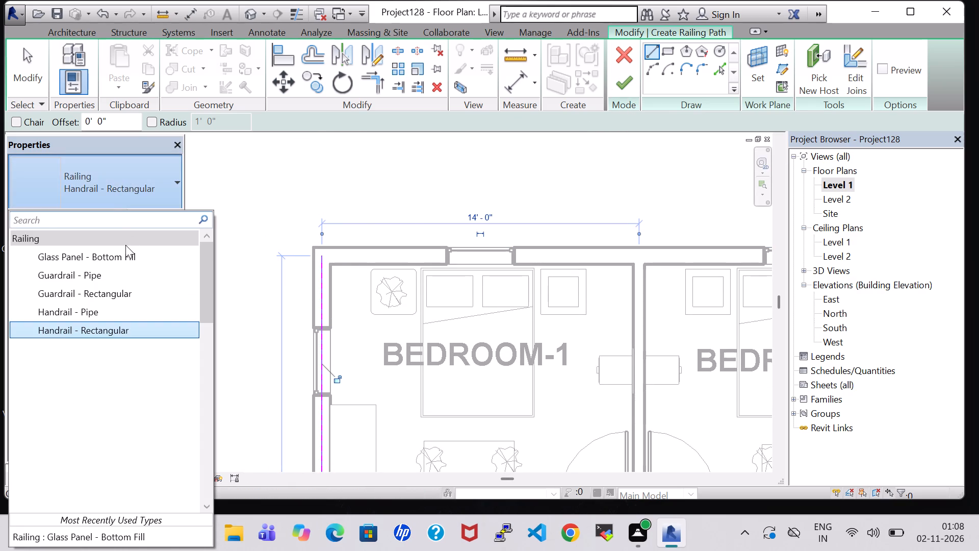
{"action": "left_click", "coordinate": [126, 257]}
{"action": "left_click", "coordinate": [627, 87]}
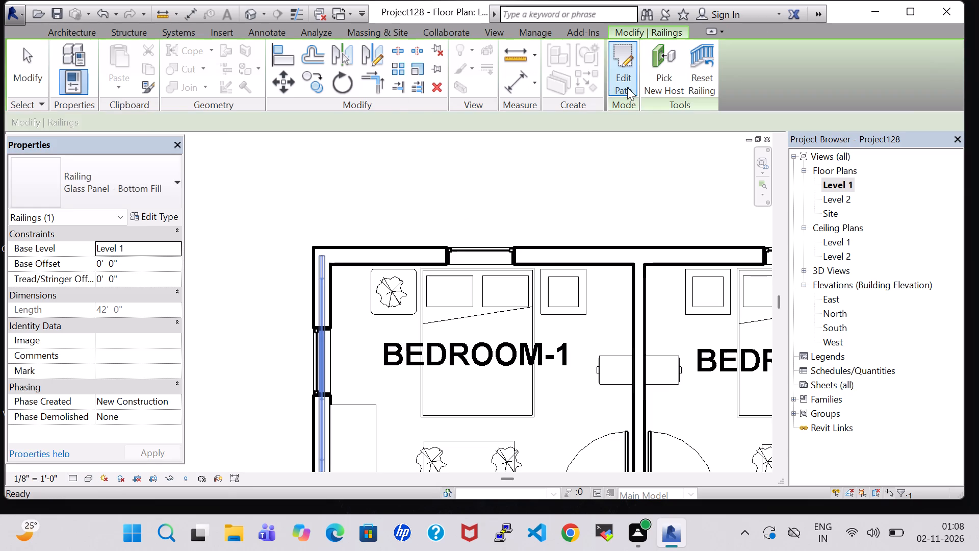
Set the west railing's base offset to 11'-0".
{"action": "double_click", "coordinate": [101, 268]}
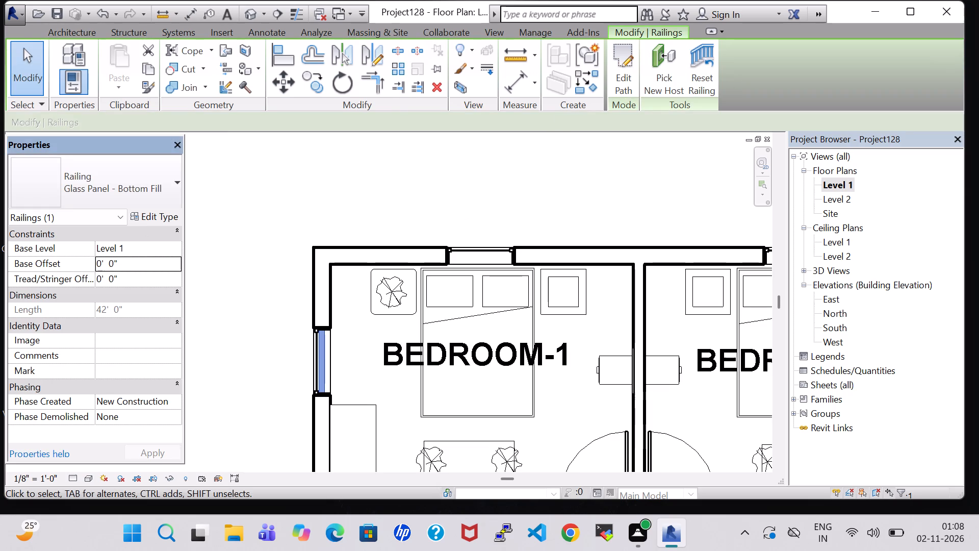
{"action": "key", "text": "BackSpace"}
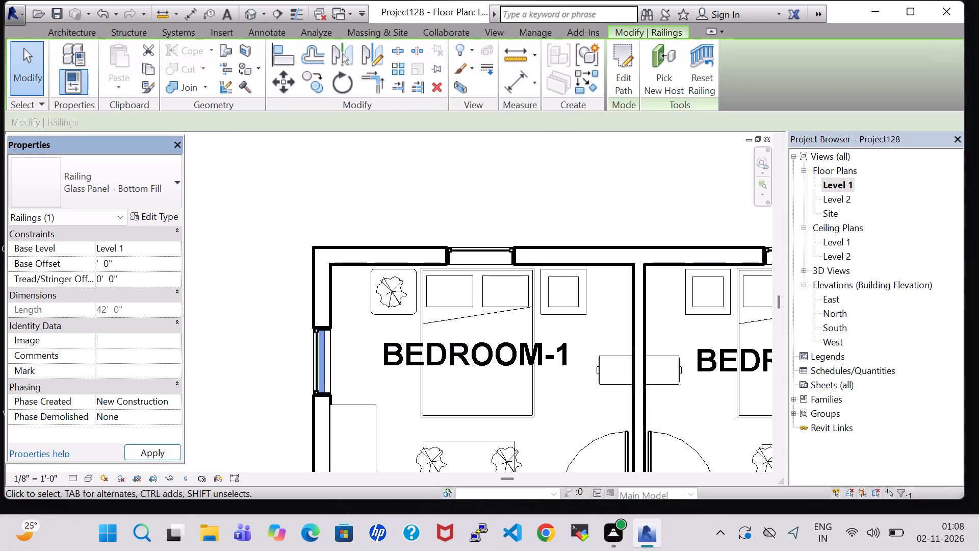
{"action": "type", "text": "11"}
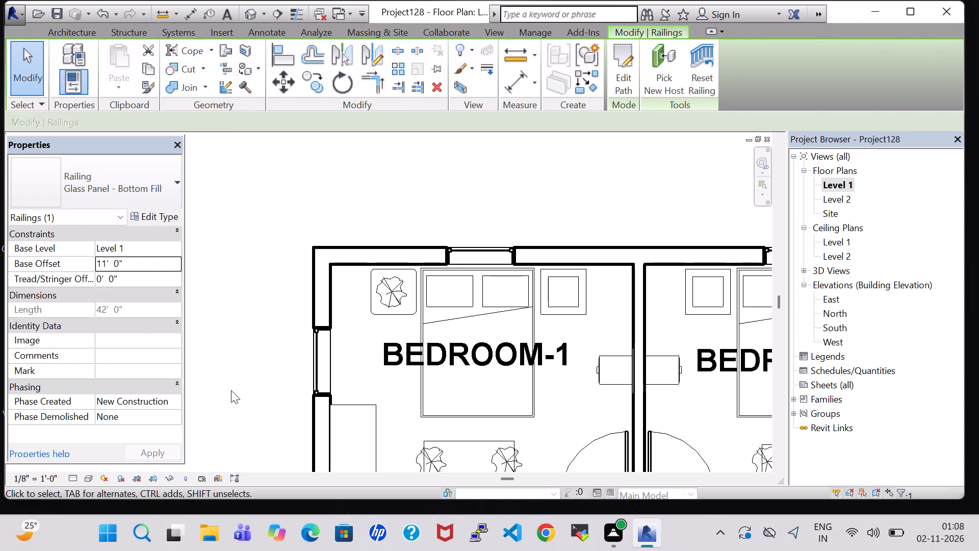
{"action": "left_click", "coordinate": [231, 390]}
Examine the roof-edge railings on all sides and the stair opening at the southeast corner in the 3D view.
{"action": "left_click", "coordinate": [254, 14]}
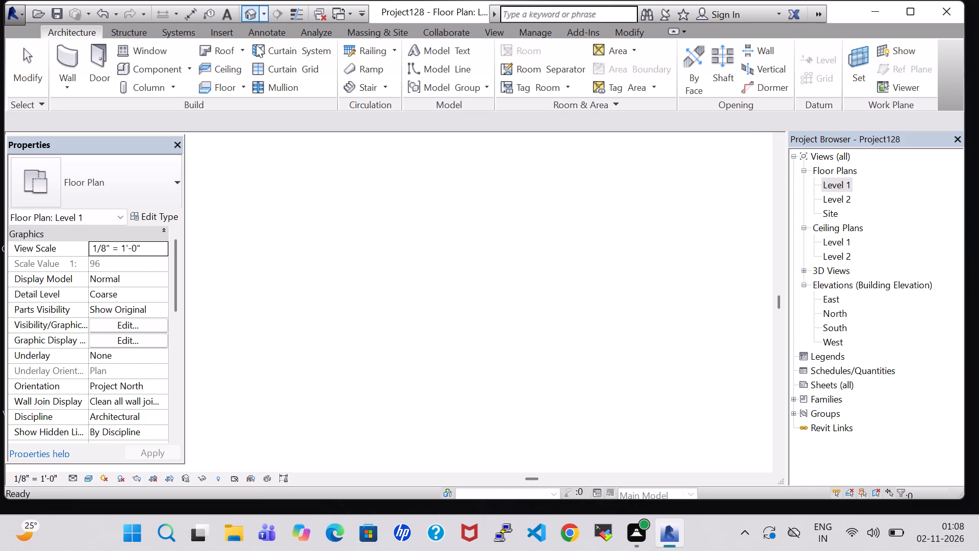
{"action": "middle_click_drag", "start_coordinate": [380, 368], "coordinate": [345, 242]}
{"action": "scroll", "coordinate": [380, 368], "scroll_direction": "up", "scroll_amount": 1, "text": "shift"}
{"action": "middle_click_drag", "start_coordinate": [345, 337], "coordinate": [352, 297], "text": "shift"}
{"action": "scroll", "coordinate": [352, 297], "scroll_direction": "up", "scroll_amount": 5}
{"action": "middle_click_drag", "start_coordinate": [352, 297], "coordinate": [411, 300], "text": "shift"}
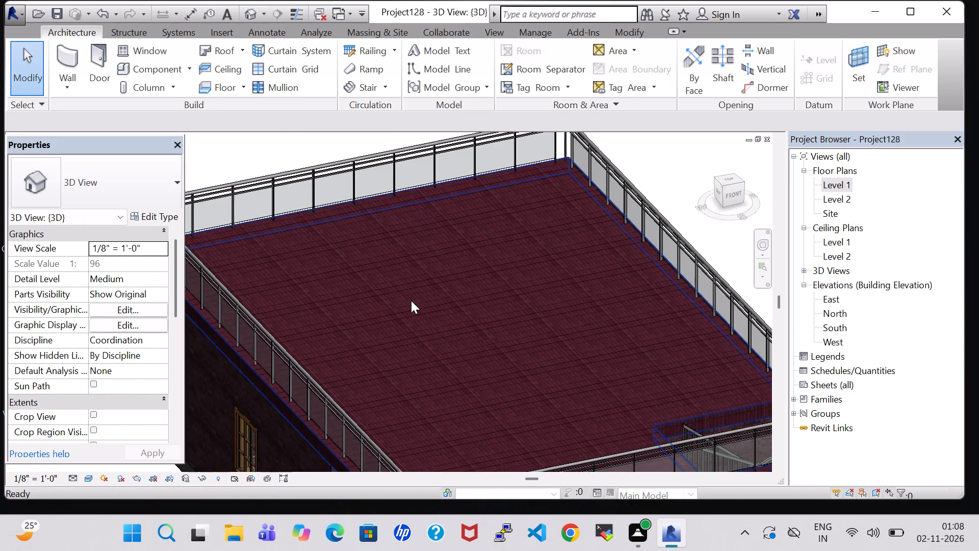
{"action": "scroll", "coordinate": [411, 304], "scroll_direction": "down", "scroll_amount": 4}
{"action": "middle_click_drag", "start_coordinate": [571, 328], "coordinate": [571, 345], "text": "shift"}
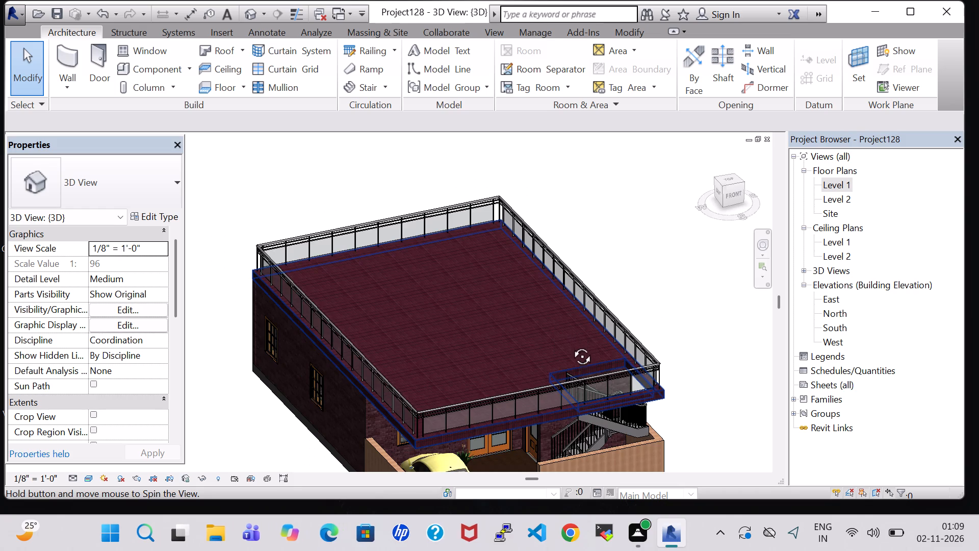
{"action": "middle_click_drag", "start_coordinate": [571, 345], "coordinate": [560, 395], "text": "shift"}
{"action": "scroll", "coordinate": [560, 395], "scroll_direction": "up", "scroll_amount": 5}
{"action": "middle_click_drag", "start_coordinate": [542, 353], "coordinate": [534, 432]}
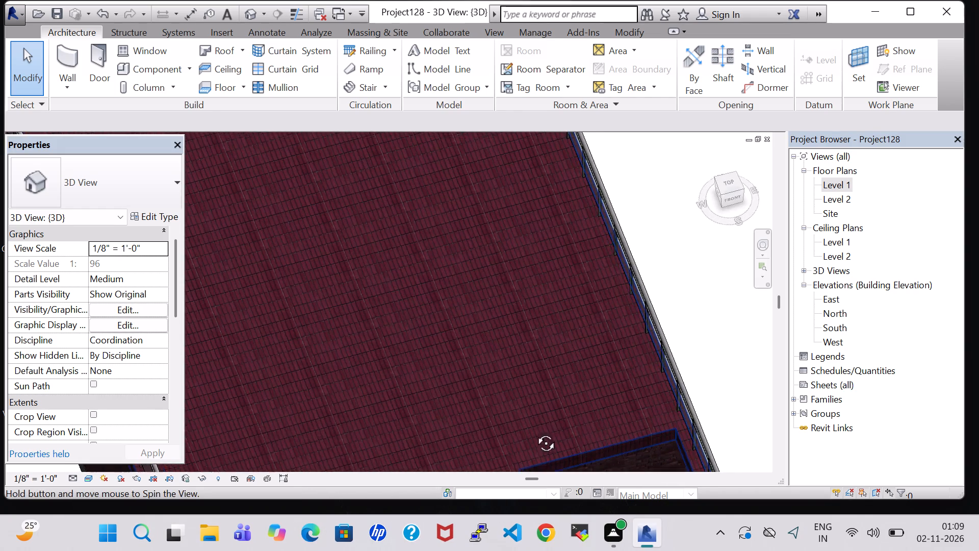
{"action": "middle_click_drag", "start_coordinate": [534, 432], "coordinate": [531, 445]}
{"action": "middle_click_drag", "start_coordinate": [528, 443], "coordinate": [414, 77]}
{"action": "middle_click_drag", "start_coordinate": [413, 136], "coordinate": [422, 216]}
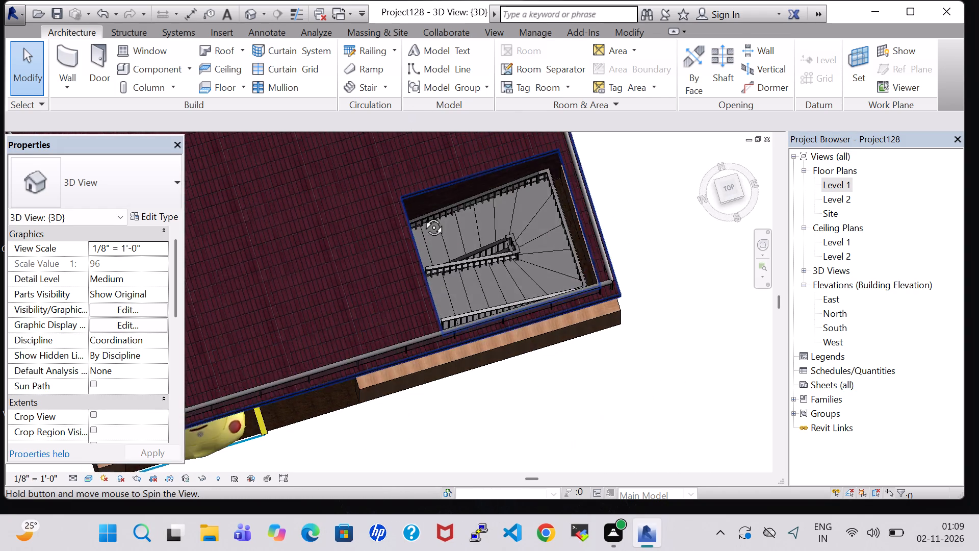
{"action": "middle_click_drag", "start_coordinate": [422, 216], "coordinate": [422, 218]}
{"action": "scroll", "coordinate": [422, 224], "scroll_direction": "up", "scroll_amount": 6}
{"action": "middle_click_drag", "start_coordinate": [414, 260], "coordinate": [362, 136]}
{"action": "scroll", "coordinate": [362, 136], "scroll_direction": "up", "scroll_amount": 1, "text": "shift"}
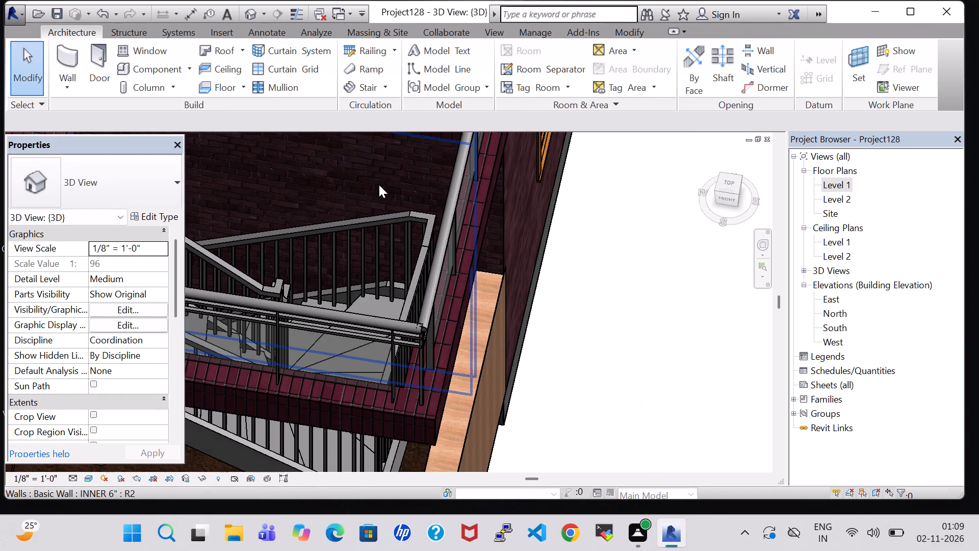
{"action": "scroll", "coordinate": [377, 329], "scroll_direction": "down", "scroll_amount": 5}
{"action": "middle_click_drag", "start_coordinate": [484, 371], "coordinate": [499, 297]}
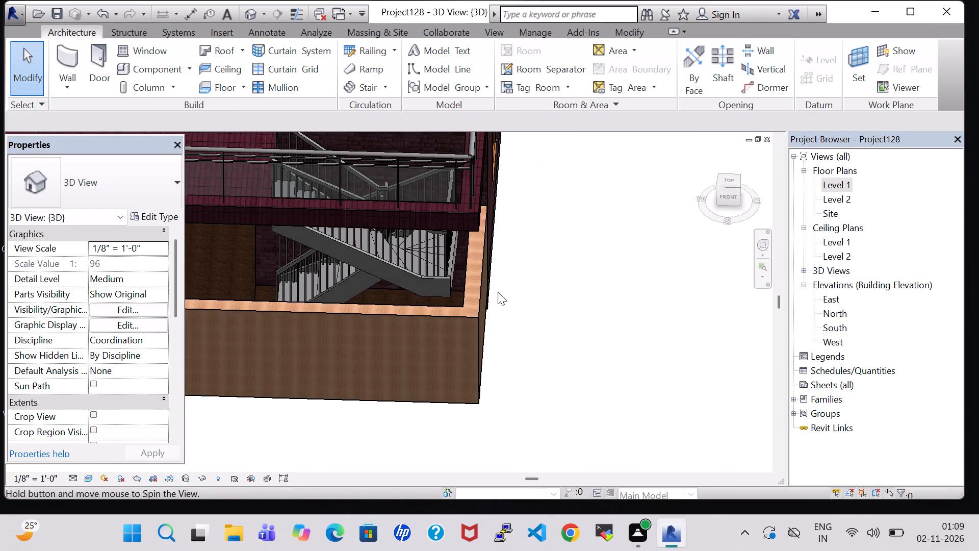
Examine the house front in 3D, including the parking area, entrance, stairs, boundary wall and the railing above.
{"action": "middle_click_drag", "start_coordinate": [369, 273], "coordinate": [497, 311]}
{"action": "scroll", "coordinate": [362, 304], "scroll_direction": "down", "scroll_amount": 3}
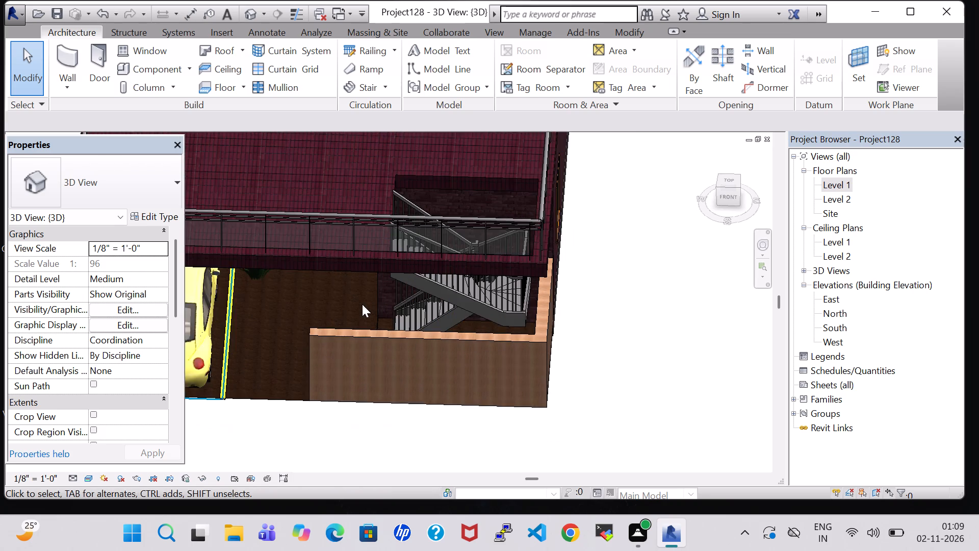
{"action": "scroll", "coordinate": [362, 304], "scroll_direction": "down", "scroll_amount": 1}
{"action": "middle_click_drag", "start_coordinate": [305, 316], "coordinate": [311, 289], "text": "shift"}
{"action": "scroll", "coordinate": [311, 289], "scroll_direction": "up", "scroll_amount": 5}
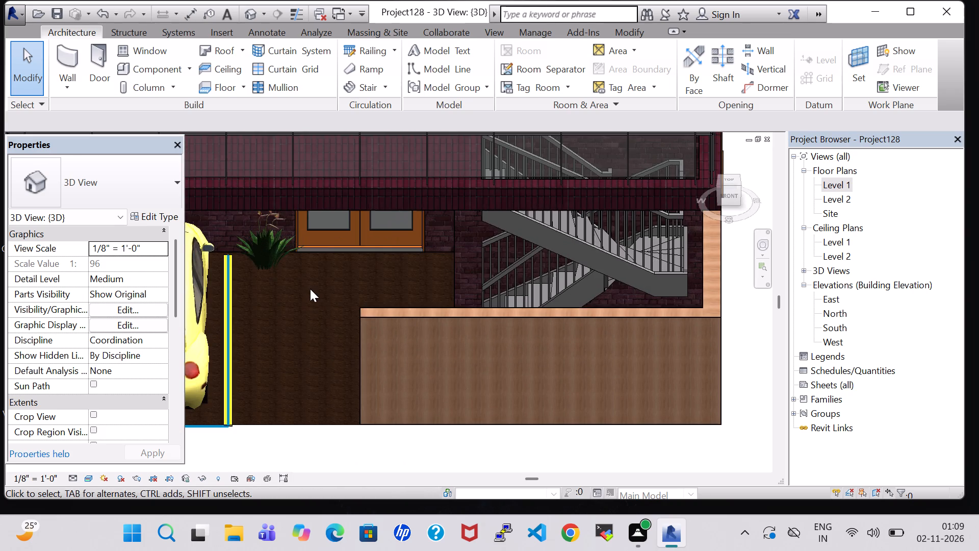
{"action": "middle_click_drag", "start_coordinate": [302, 289], "coordinate": [314, 237]}
{"action": "scroll", "coordinate": [311, 237], "scroll_direction": "down", "scroll_amount": 8}
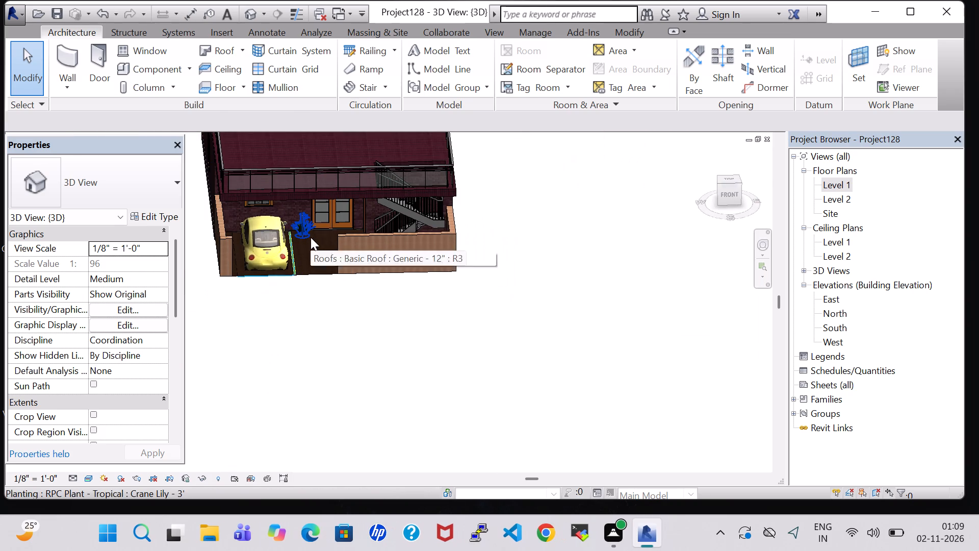
{"action": "middle_click_drag", "start_coordinate": [311, 237], "coordinate": [291, 255]}
{"action": "middle_click", "coordinate": [291, 255]}
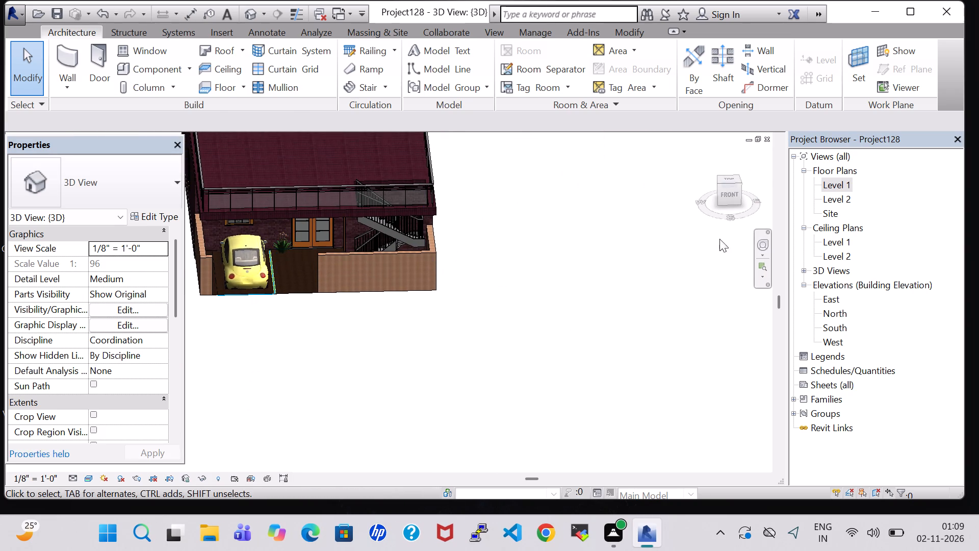
Open the Level 1 floor plan and look over the furnished rooms, parking area and stairs.
{"action": "double_click", "coordinate": [836, 188]}
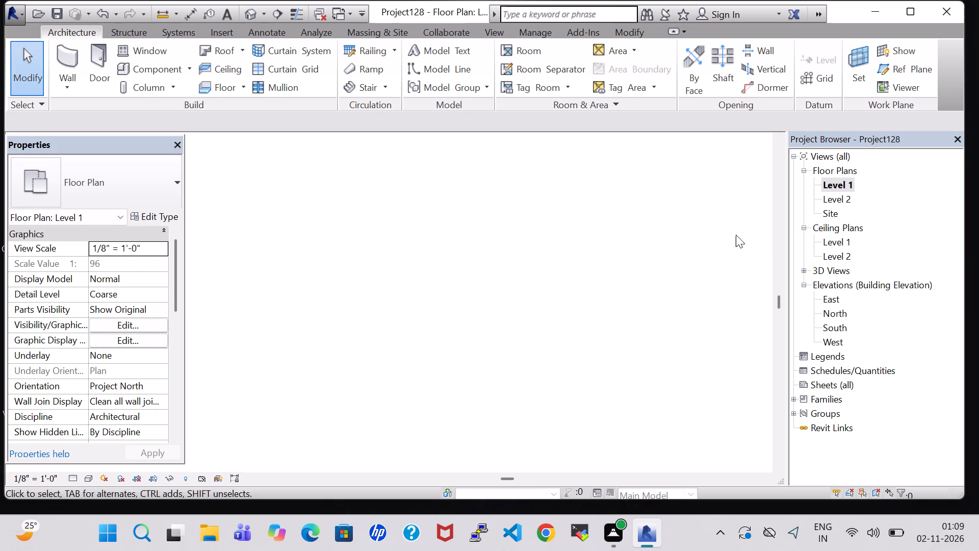
{"action": "scroll", "coordinate": [437, 361], "scroll_direction": "down", "scroll_amount": 9}
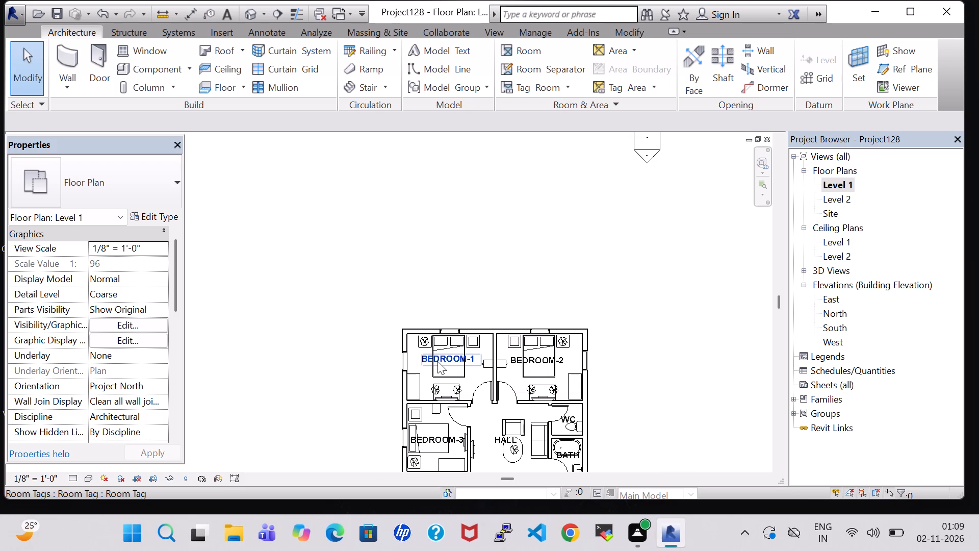
{"action": "scroll", "coordinate": [437, 361], "scroll_direction": "down", "scroll_amount": 1}
{"action": "left_click", "coordinate": [621, 359]}
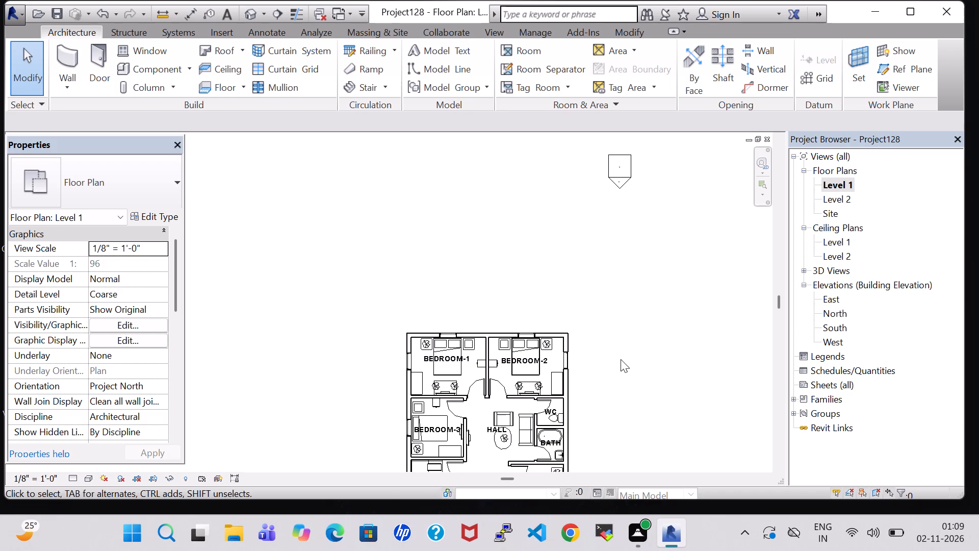
{"action": "middle_click_drag", "start_coordinate": [621, 359], "coordinate": [630, 214]}
{"action": "scroll", "coordinate": [626, 213], "scroll_direction": "up", "scroll_amount": 5}
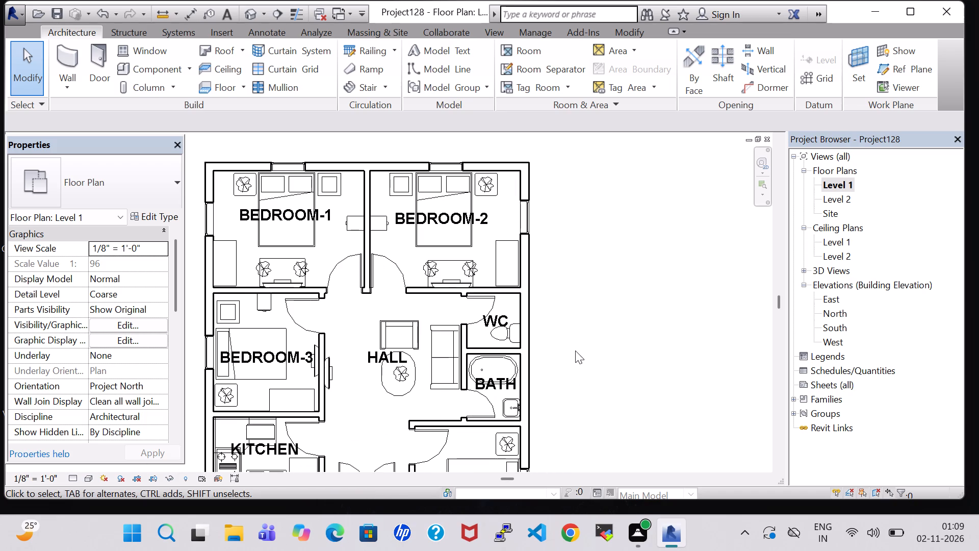
{"action": "middle_click_drag", "start_coordinate": [575, 350], "coordinate": [590, 317]}
{"action": "scroll", "coordinate": [590, 317], "scroll_direction": "down", "scroll_amount": 4}
{"action": "middle_click_drag", "start_coordinate": [596, 335], "coordinate": [607, 299]}
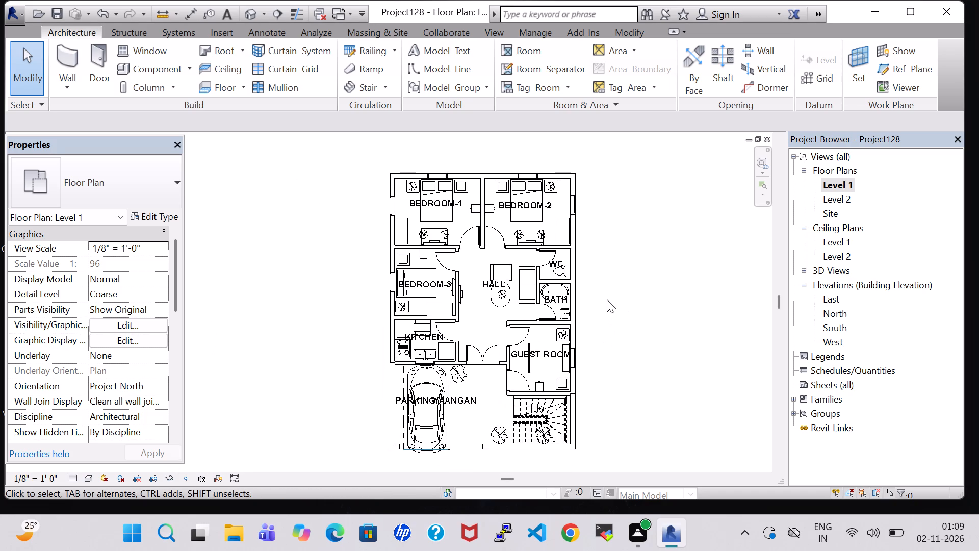
{"action": "scroll", "coordinate": [607, 299], "scroll_direction": "up", "scroll_amount": 5}
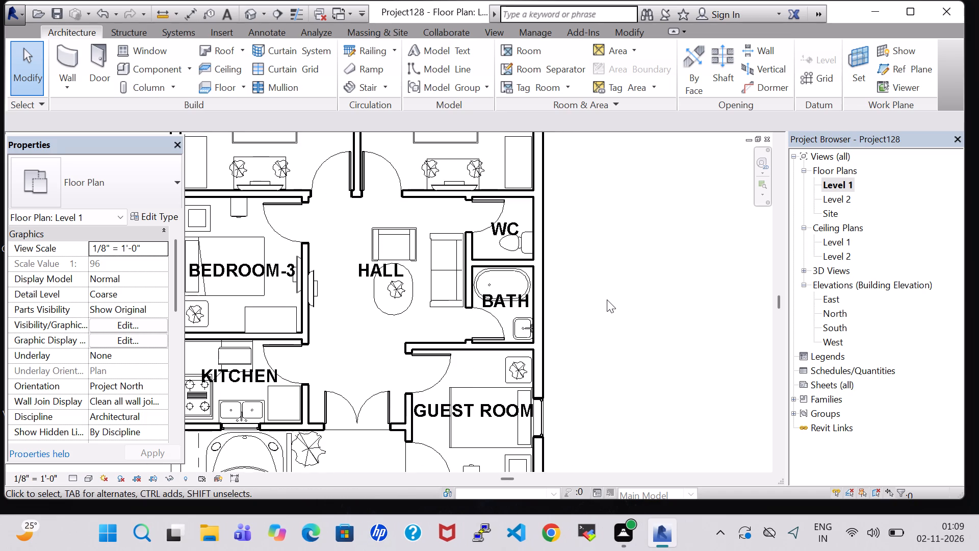
Nudge the Agave plant on the hall's oval table west, about 5'-10" from the WC and bath partition wall.
{"action": "left_click", "coordinate": [316, 290]}
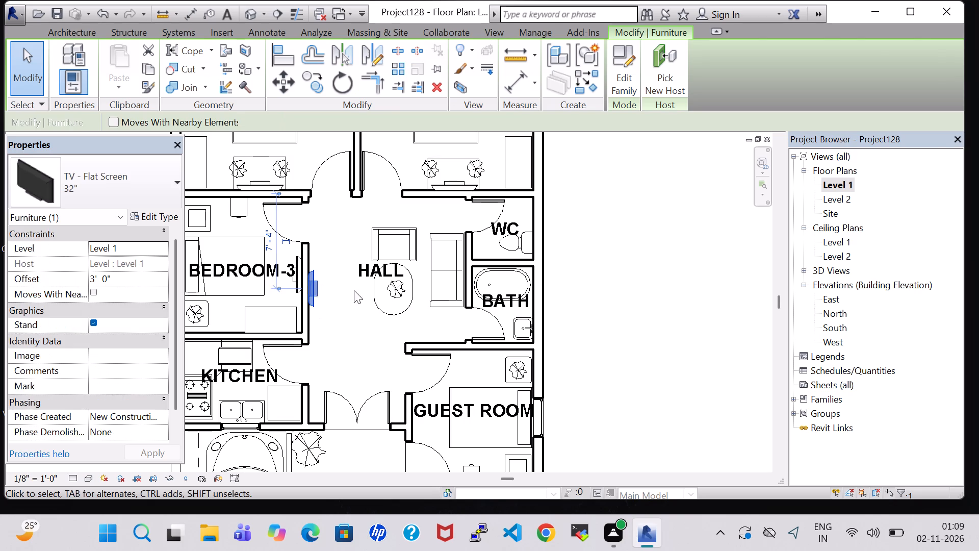
{"action": "left_click", "coordinate": [629, 288]}
{"action": "left_click", "coordinate": [403, 291]}
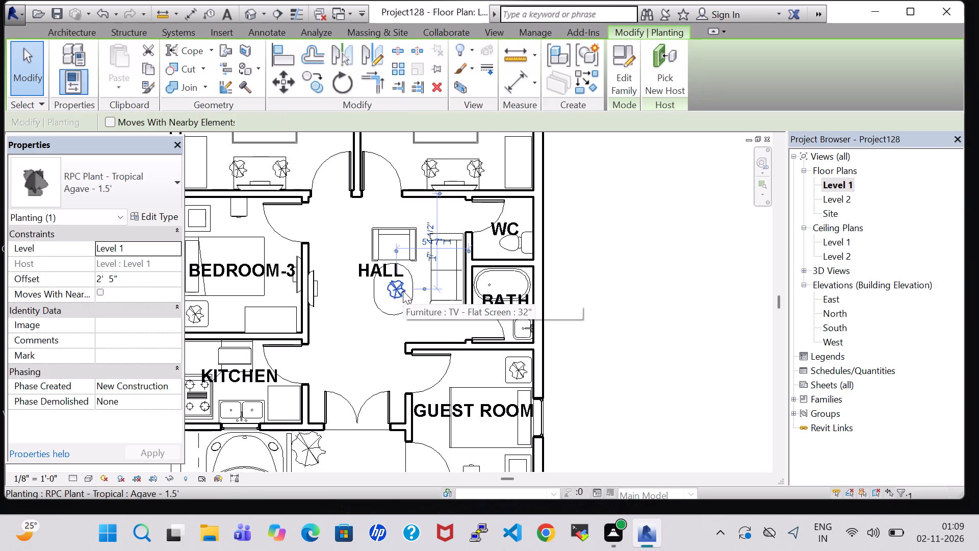
{"action": "key", "text": "Left"}
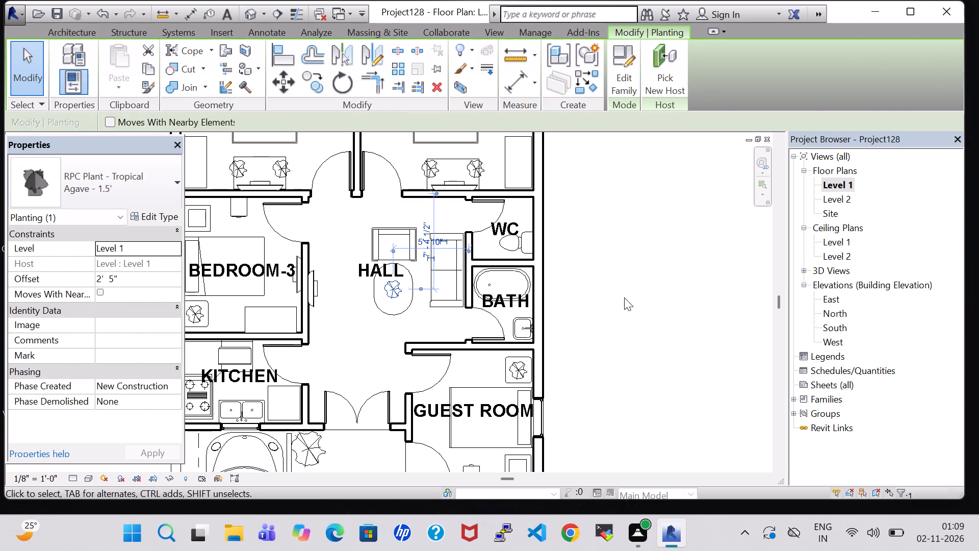
{"action": "left_click", "coordinate": [635, 297]}
{"action": "left_click", "coordinate": [450, 258]}
{"action": "left_click", "coordinate": [673, 269]}
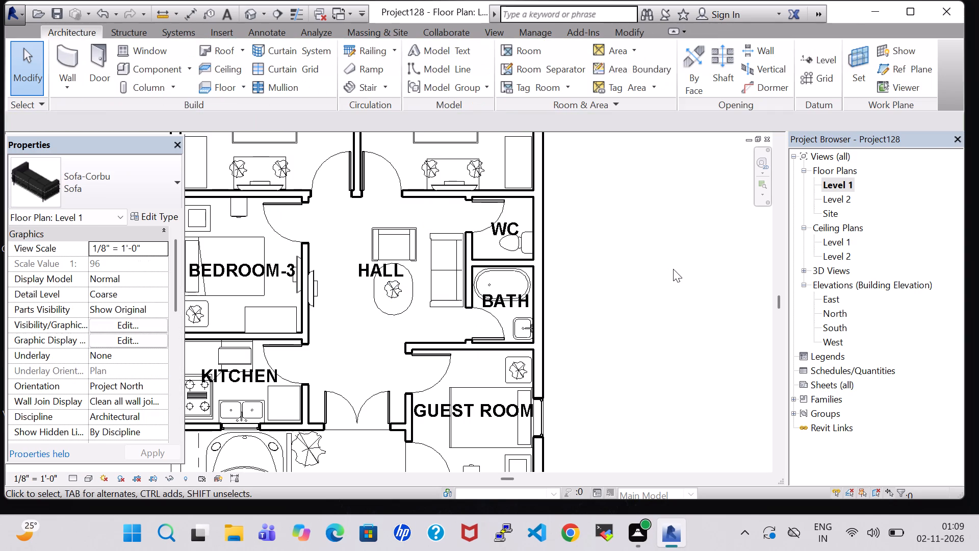
{"action": "left_click", "coordinate": [610, 271]}
Place two more Jungle Flame - 3' plants in the row along the south wall, one on each side of the Crane Lily.
{"action": "scroll", "coordinate": [609, 272], "scroll_direction": "down", "scroll_amount": 1}
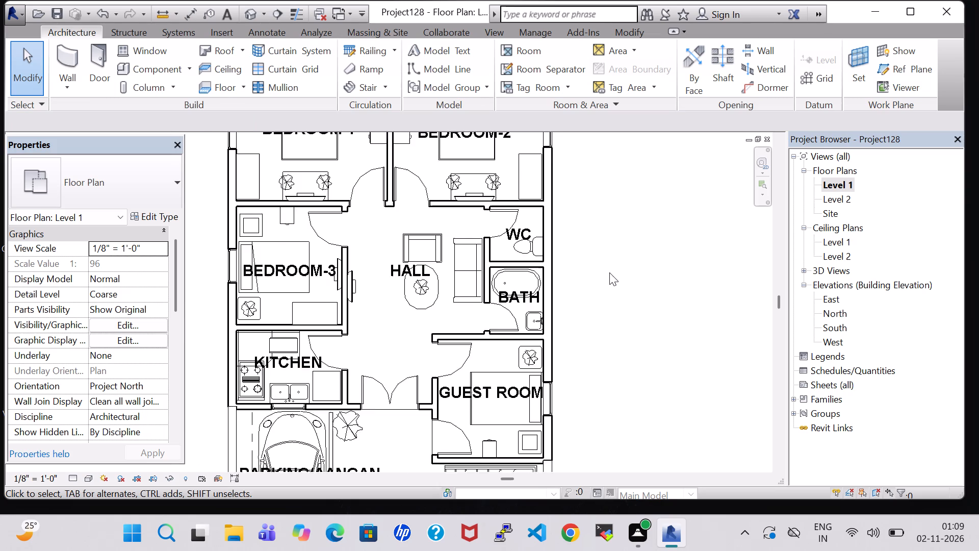
{"action": "scroll", "coordinate": [609, 272], "scroll_direction": "down", "scroll_amount": 2}
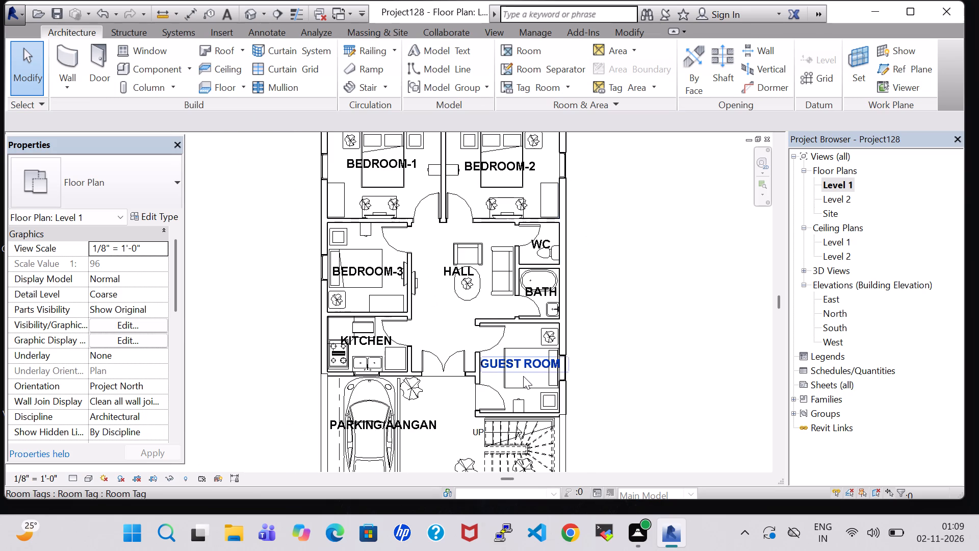
{"action": "scroll", "coordinate": [523, 376], "scroll_direction": "up", "scroll_amount": 4}
{"action": "middle_click_drag", "start_coordinate": [409, 417], "coordinate": [453, 299]}
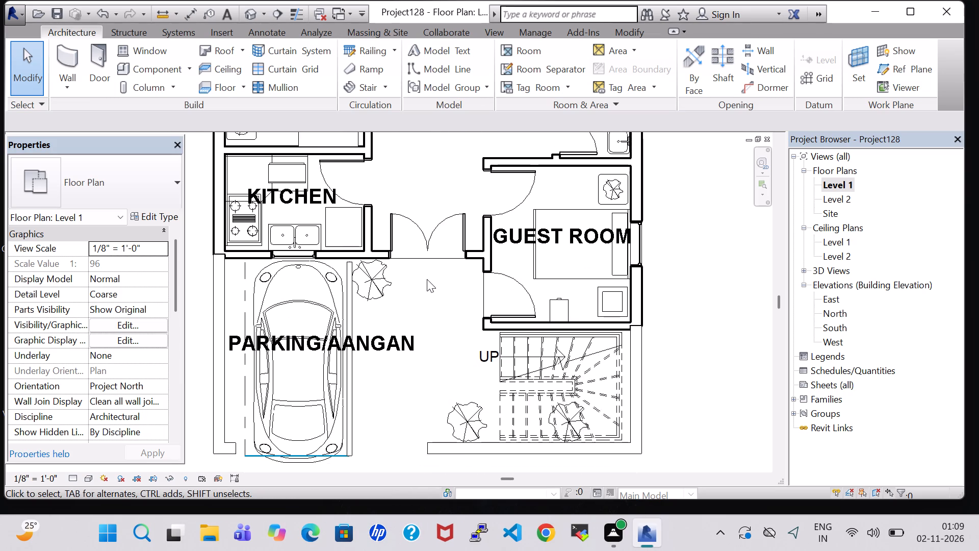
{"action": "scroll", "coordinate": [427, 279], "scroll_direction": "down", "scroll_amount": 4}
{"action": "left_click", "coordinate": [455, 359]}
{"action": "right_click", "coordinate": [455, 359]}
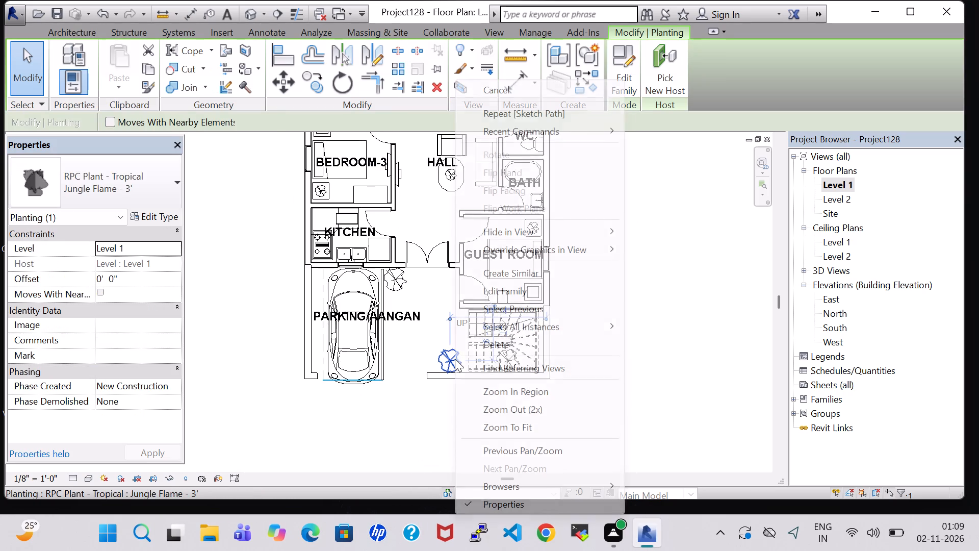
{"action": "left_click", "coordinate": [544, 278]}
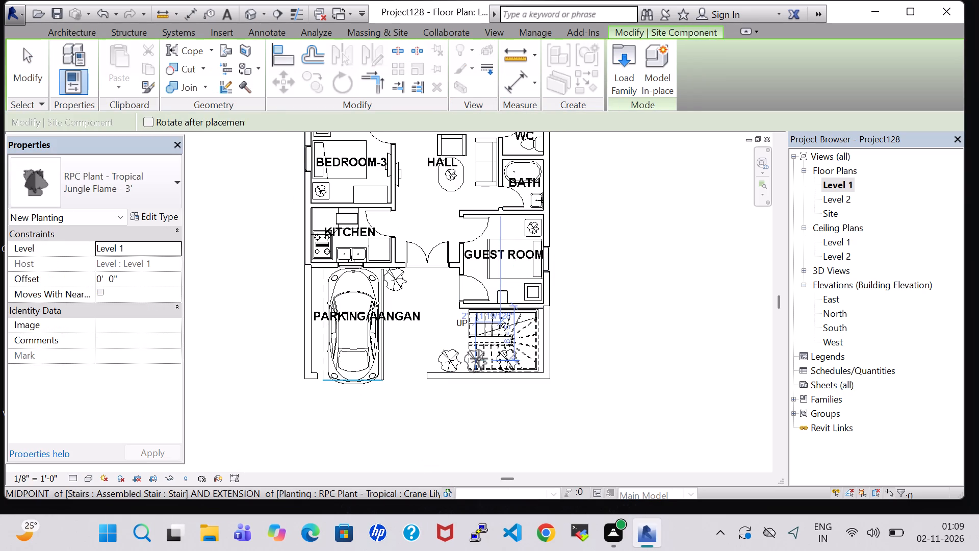
{"action": "scroll", "coordinate": [479, 359], "scroll_direction": "up", "scroll_amount": 7}
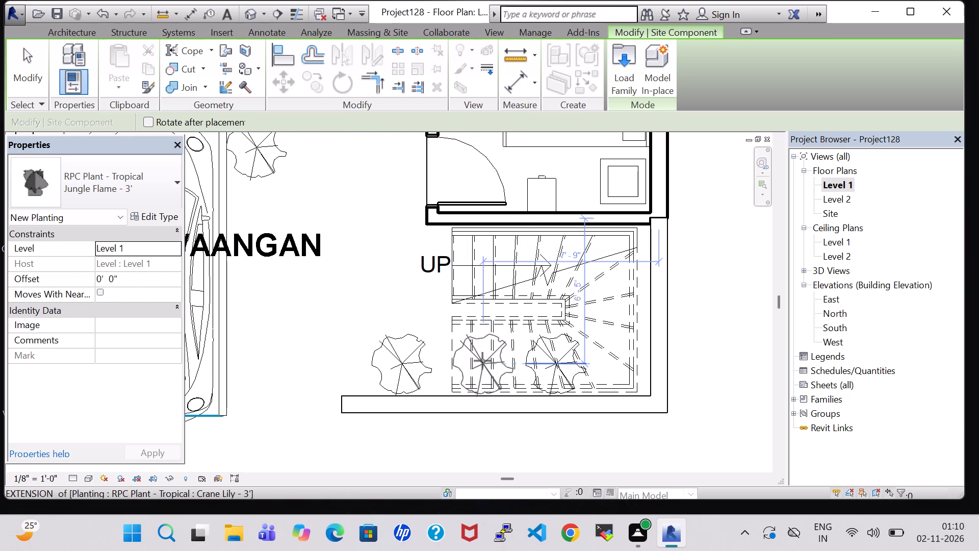
{"action": "left_click", "coordinate": [482, 361]}
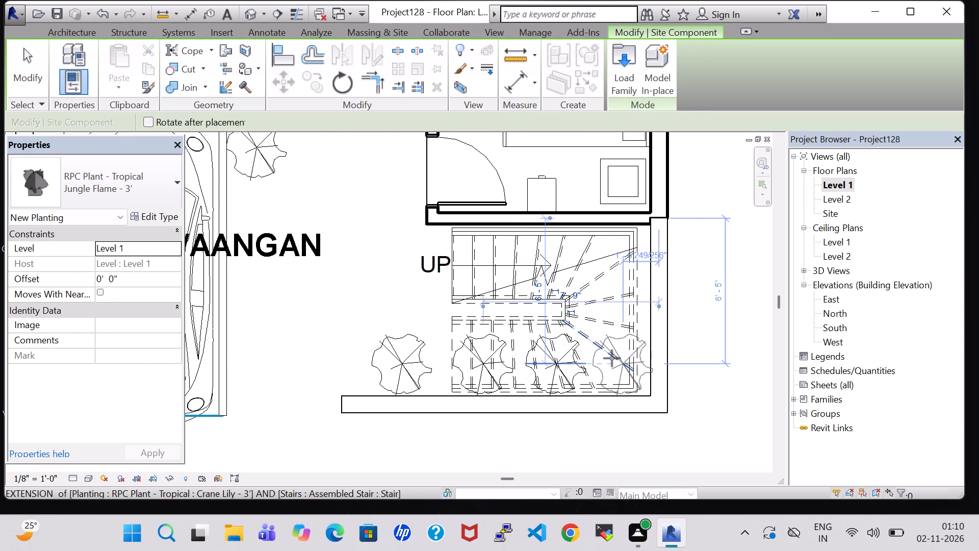
{"action": "left_click", "coordinate": [611, 358]}
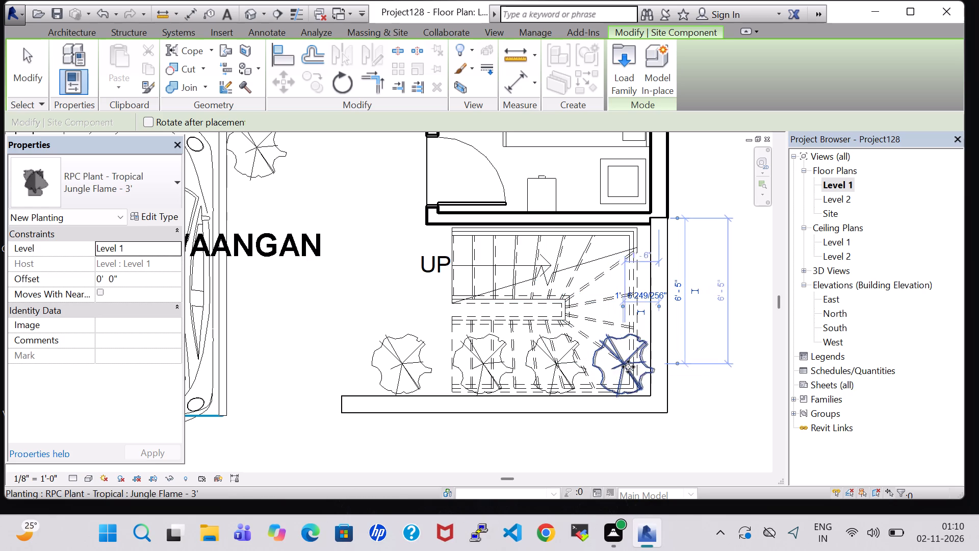
{"action": "key", "text": "Escape"}
{"action": "key", "text": "Escape"}
Nudge the westernmost Jungle Flame plant in the row farther west, near the open end of the south wall.
{"action": "left_click", "coordinate": [421, 348]}
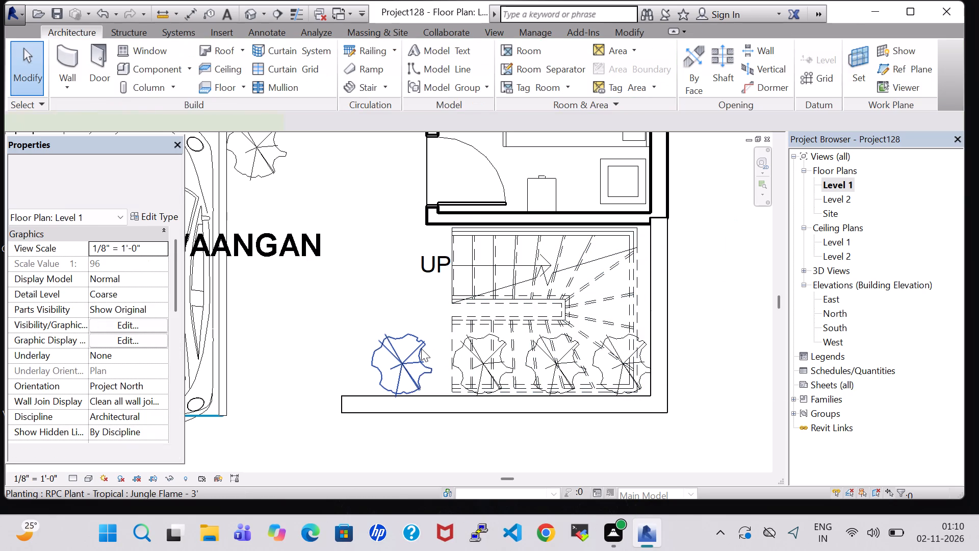
{"action": "key", "text": "Left"}
{"action": "key", "text": "Left"}
{"action": "key", "text": "Left"}
{"action": "key", "text": "Left"}
{"action": "key", "text": "Left"}
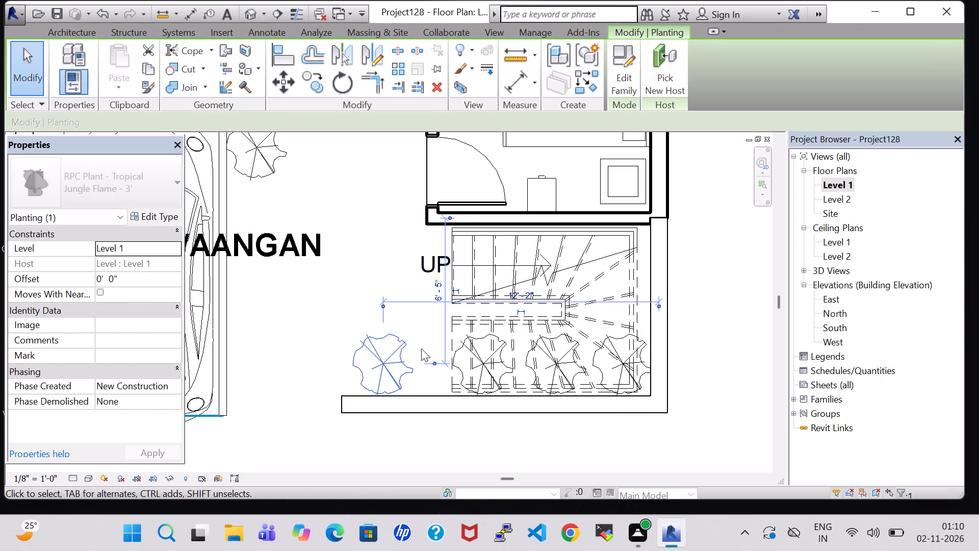
{"action": "key", "text": "Left"}
{"action": "key", "text": "Left"}
{"action": "left_click", "coordinate": [495, 463]}
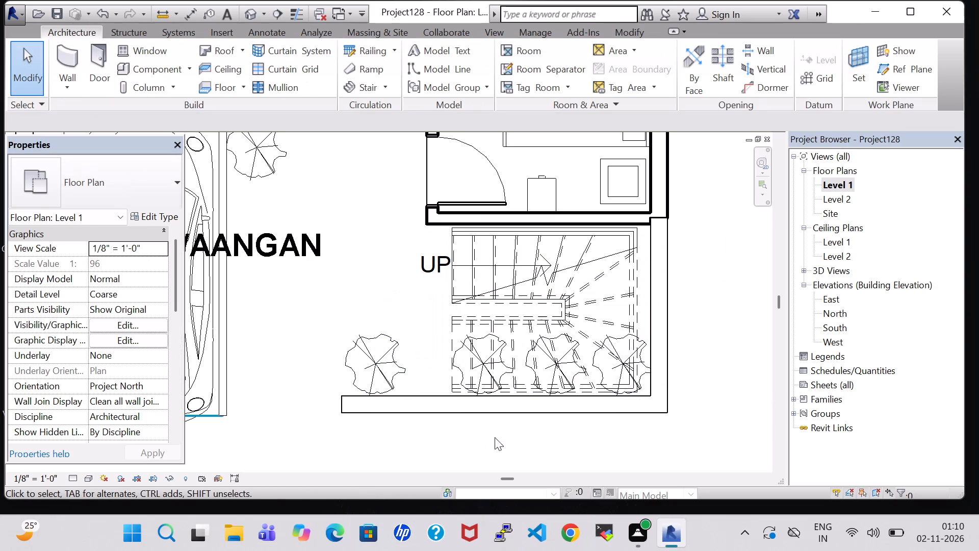
Nudge the second Jungle Flame plant from the west in the row westward, about 8'-6 3/4" from the east wall.
{"action": "scroll", "coordinate": [486, 366], "scroll_direction": "up", "scroll_amount": 7}
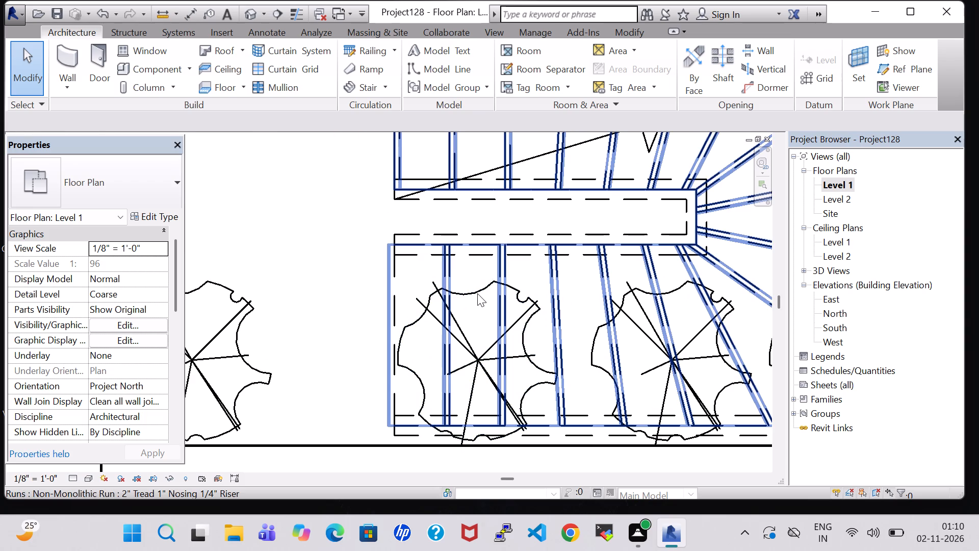
{"action": "left_click", "coordinate": [482, 327]}
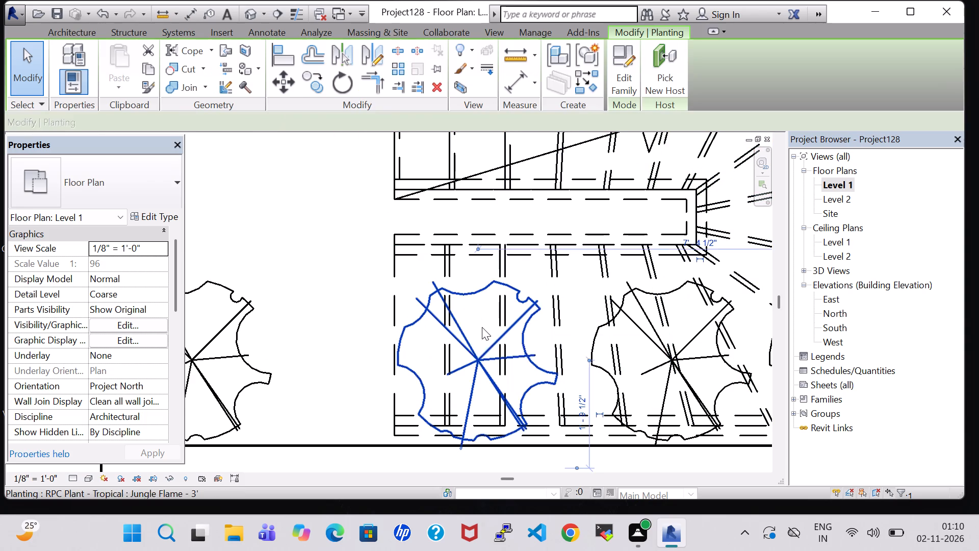
{"action": "key", "text": "Left"}
{"action": "key", "text": "Left"}
{"action": "key", "text": "Left"}
{"action": "key", "text": "Left"}
{"action": "key", "text": "Left"}
{"action": "key", "text": "Left"}
{"action": "key", "text": "Left"}
{"action": "key", "text": "Left"}
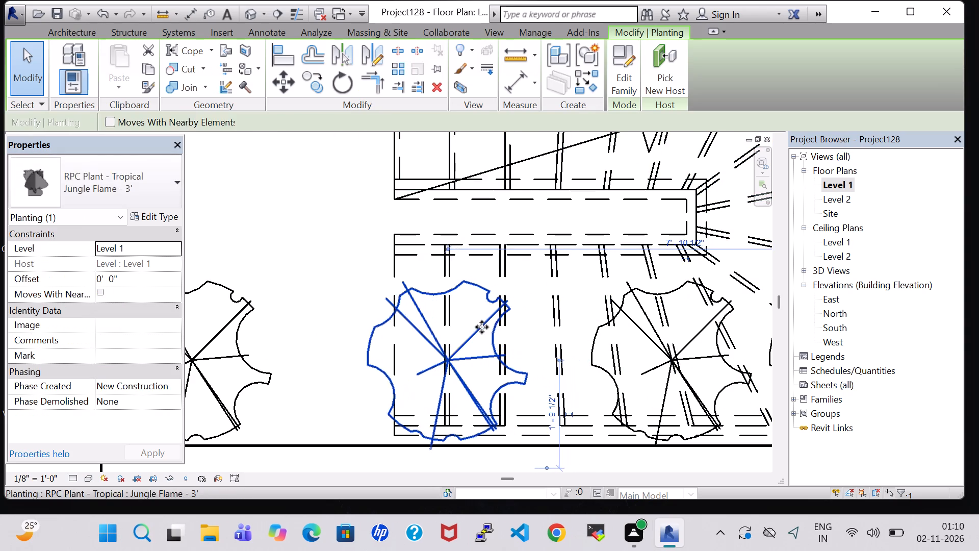
{"action": "key", "text": "Left"}
{"action": "key", "text": "Left"}
{"action": "key", "text": "Left"}
{"action": "key", "text": "Left"}
{"action": "key", "text": "Left"}
{"action": "key", "text": "Left"}
{"action": "key", "text": "Left"}
{"action": "key", "text": "Left"}
{"action": "key", "text": "Left"}
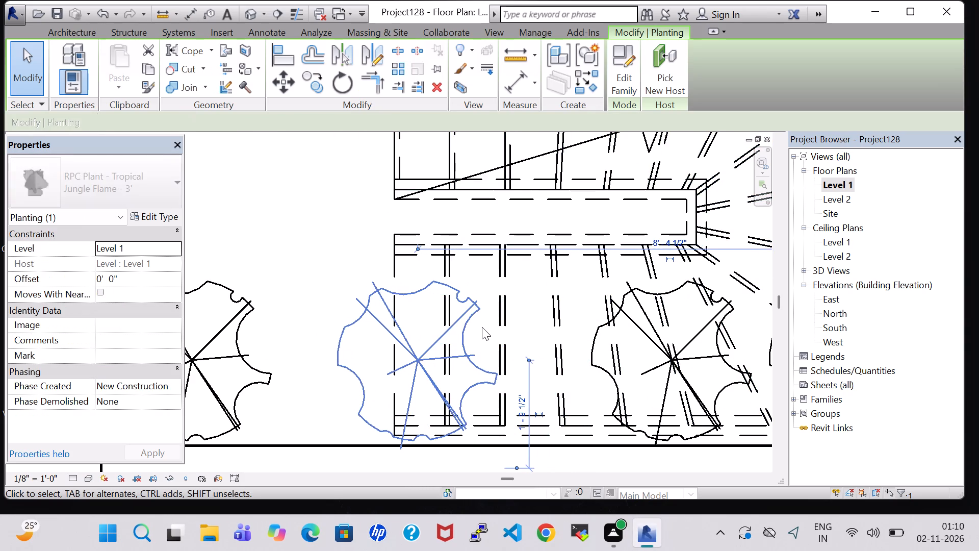
{"action": "key", "text": "Left"}
{"action": "key", "text": "Left"}
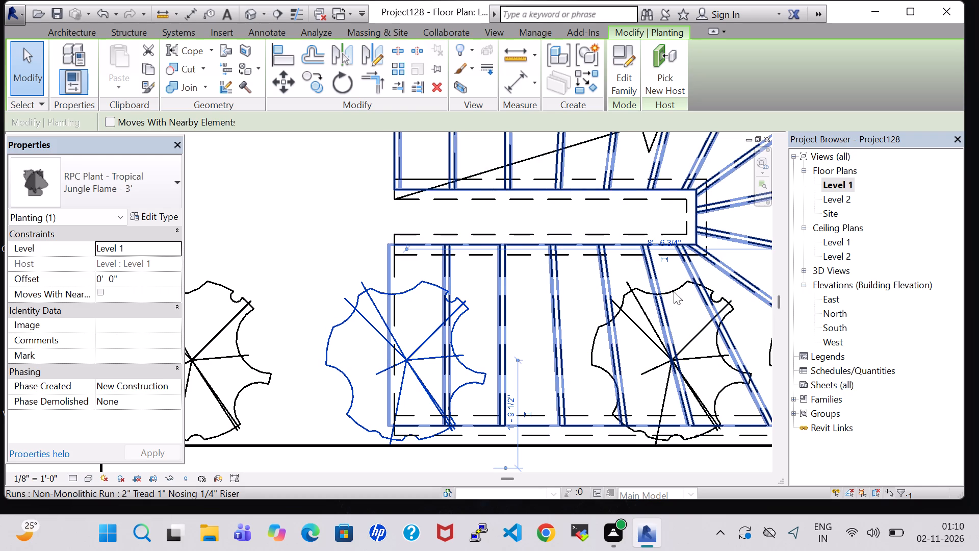
Nudge the Crane Lily west and slightly north, about 5'-4" from the east wall and 1'-11" from the south wall.
{"action": "left_click", "coordinate": [678, 308]}
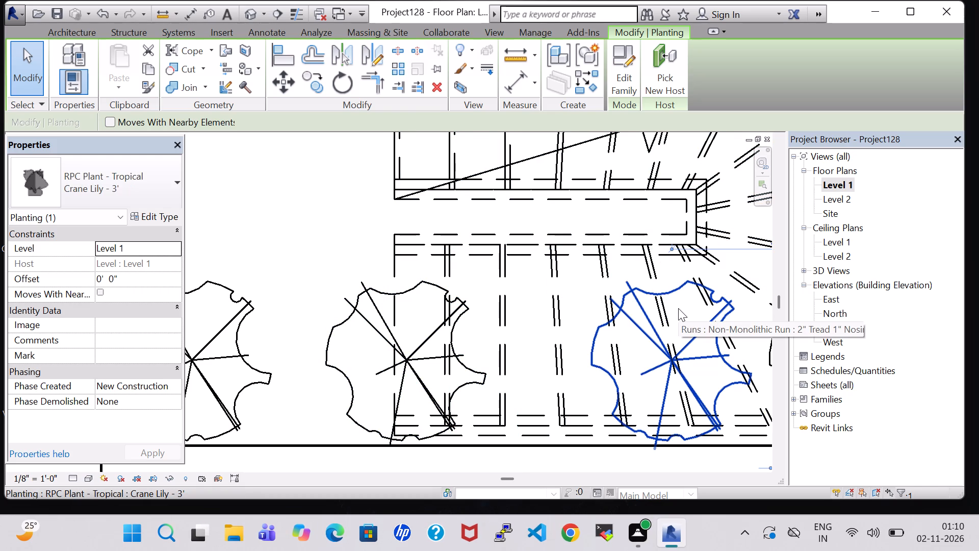
{"action": "key", "text": "Left"}
{"action": "key", "text": "Left"}
{"action": "key", "text": "Left"}
{"action": "key", "text": "Left"}
{"action": "key", "text": "Left"}
{"action": "key", "text": "Left"}
{"action": "key", "text": "Left"}
{"action": "key", "text": "Left"}
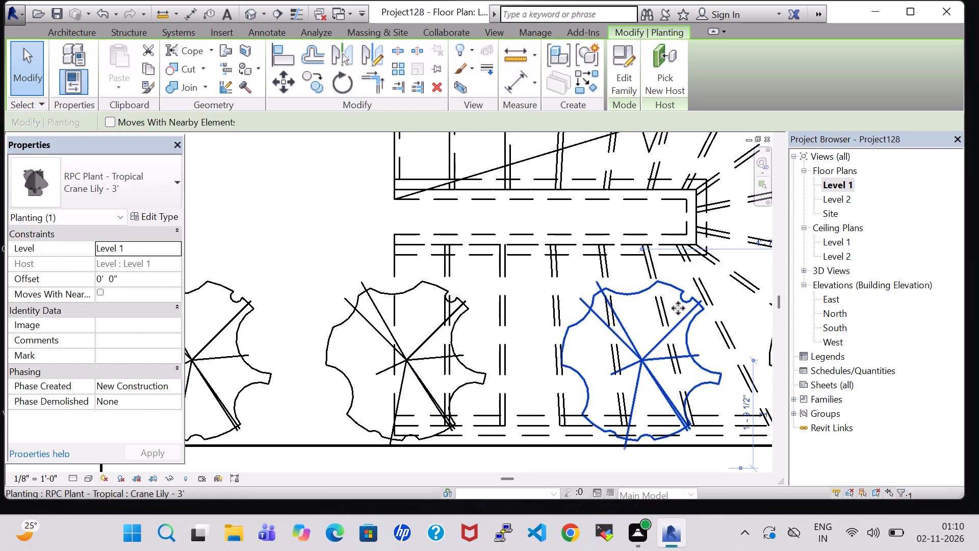
{"action": "key", "text": "Left"}
{"action": "key", "text": "Left"}
{"action": "key", "text": "Left"}
{"action": "key", "text": "Left"}
{"action": "key", "text": "Left"}
{"action": "key", "text": "Left"}
{"action": "key", "text": "Left"}
{"action": "key", "text": "Left"}
{"action": "key", "text": "Left"}
{"action": "key", "text": "Left"}
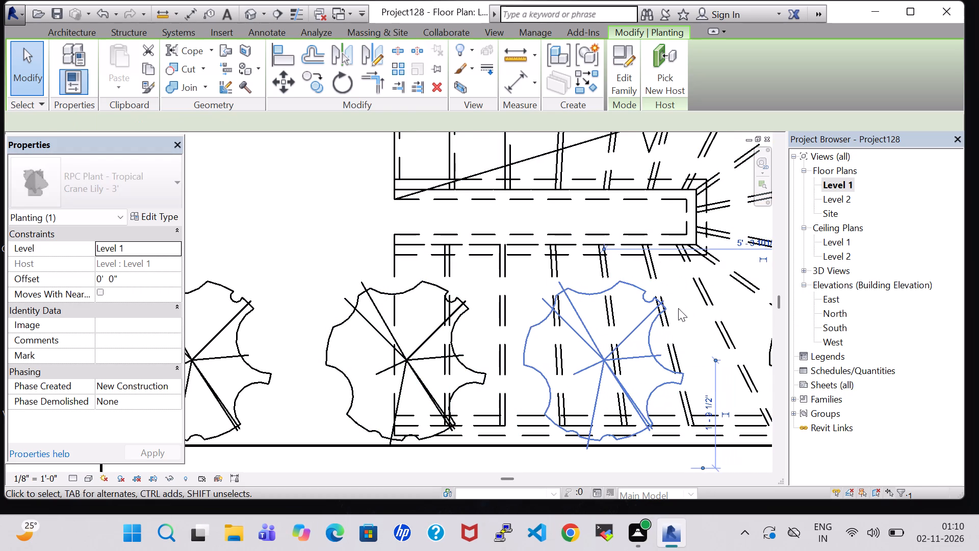
{"action": "key", "text": "Up"}
{"action": "key", "text": "Up"}
{"action": "key", "text": "Left"}
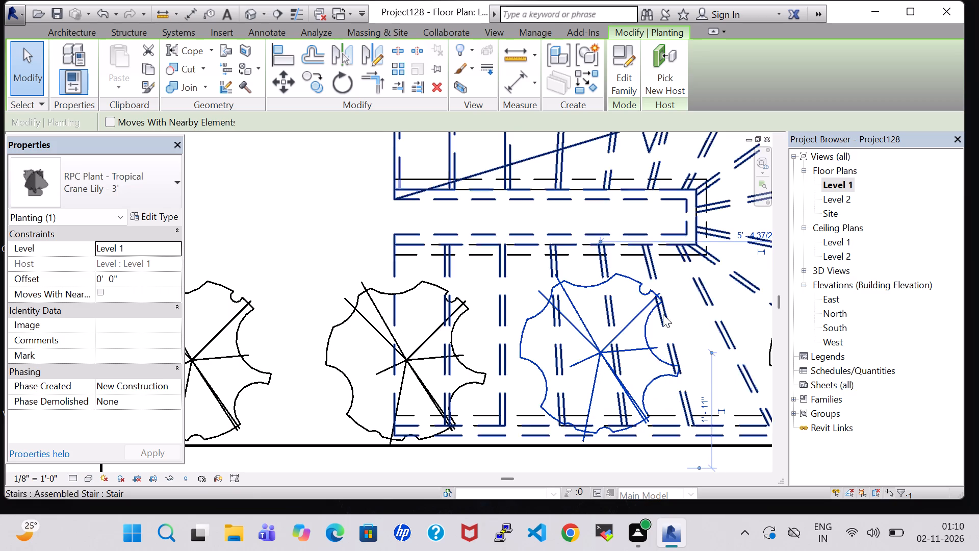
Nudge the two westernmost Jungle Flame plants north to 1'-11" from the south wall, with the westernmost one also slightly east.
{"action": "left_click", "coordinate": [337, 332]}
{"action": "key", "text": "Up"}
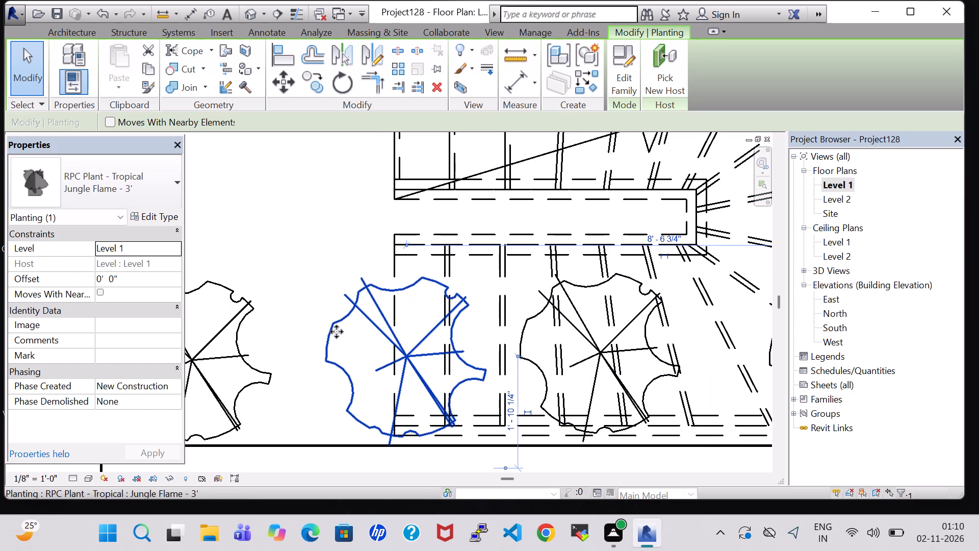
{"action": "key", "text": "Up"}
{"action": "left_click", "coordinate": [211, 311]}
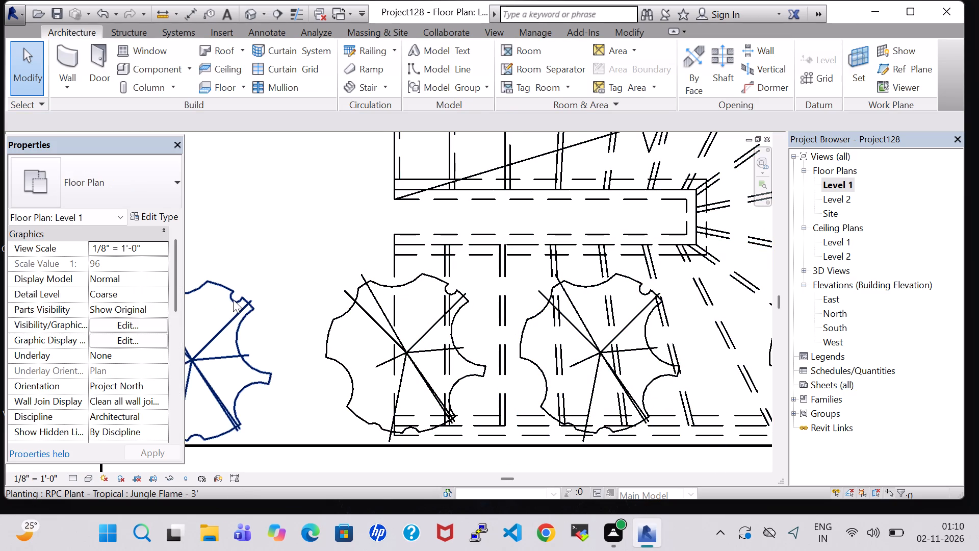
{"action": "left_click", "coordinate": [234, 299]}
{"action": "key", "text": "Up"}
{"action": "key", "text": "Up"}
{"action": "key", "text": "Right"}
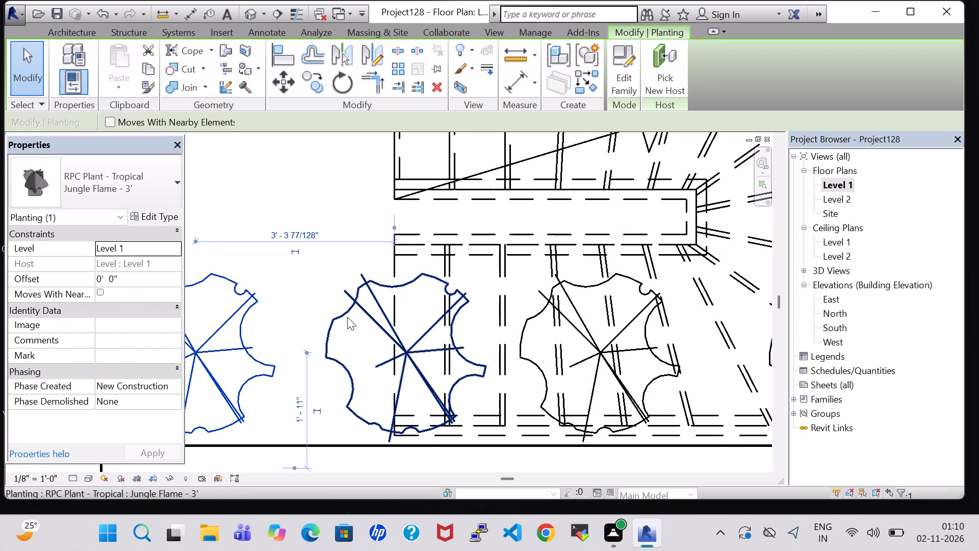
{"action": "left_click", "coordinate": [321, 190]}
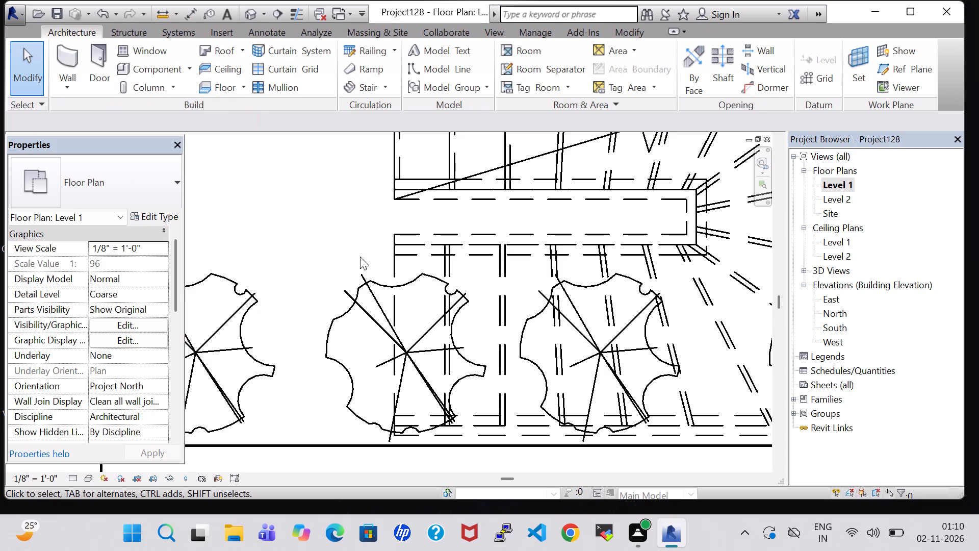
Change the second plant from the west to Crane Lily - 3' and the third plant to Jungle Flame - 3'.
{"action": "left_click", "coordinate": [381, 286]}
{"action": "left_click", "coordinate": [151, 185]}
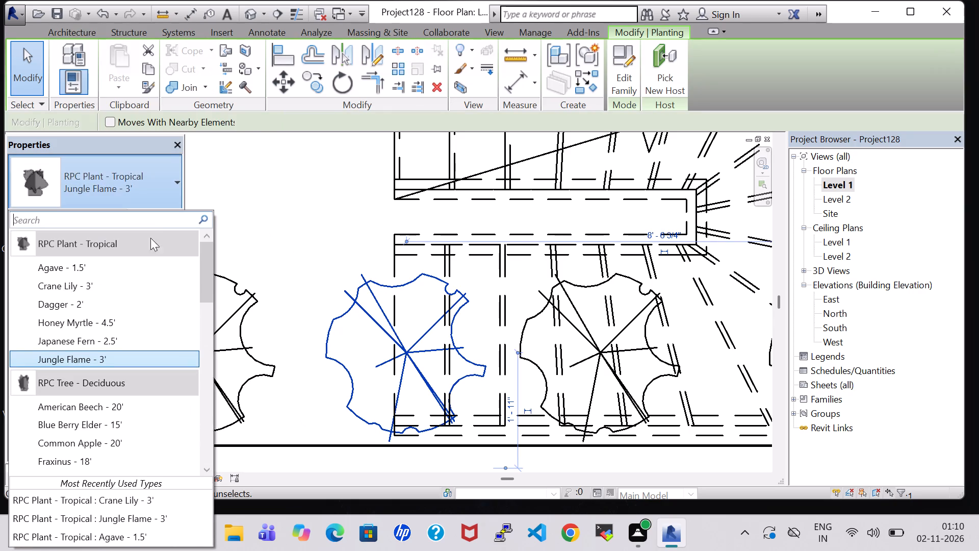
{"action": "double_click", "coordinate": [141, 293]}
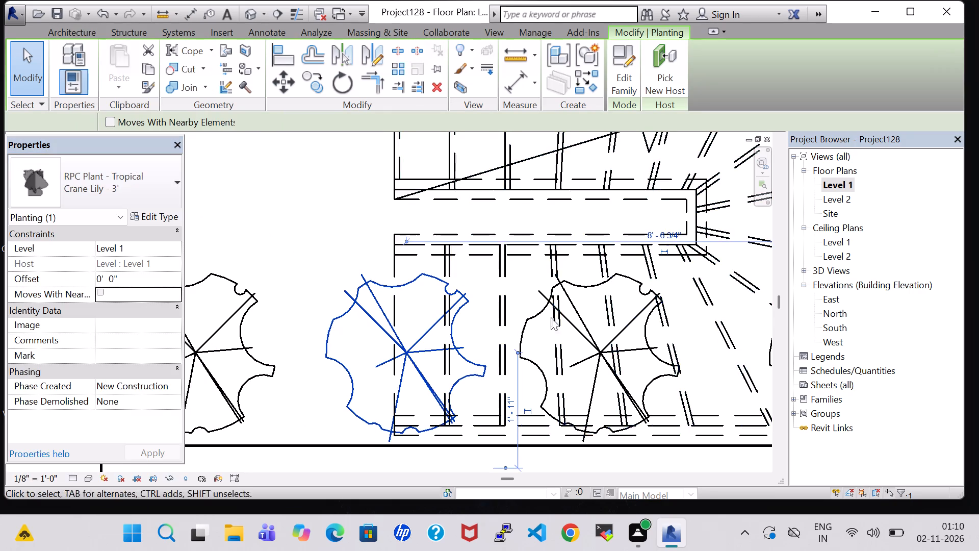
{"action": "left_click", "coordinate": [581, 326]}
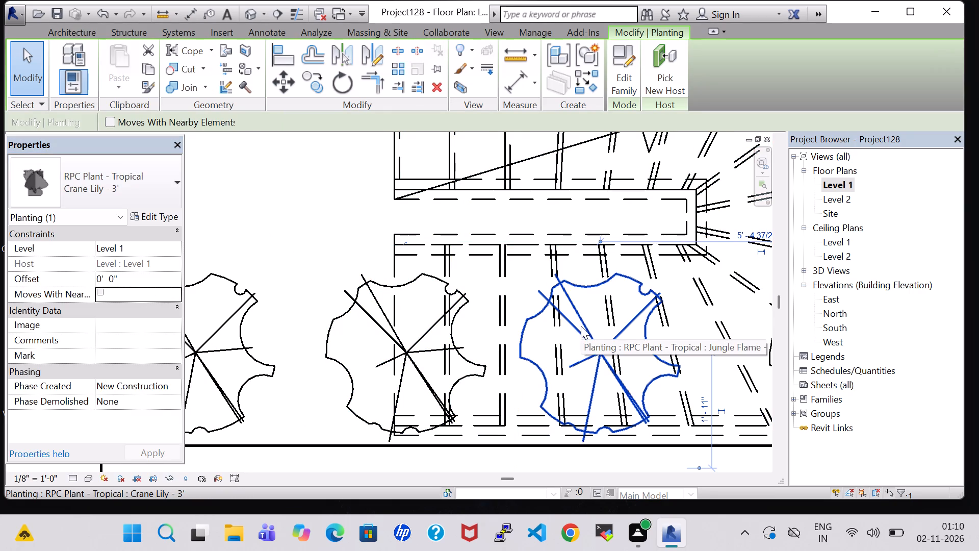
{"action": "middle_click_drag", "start_coordinate": [581, 326], "coordinate": [532, 335]}
{"action": "left_click", "coordinate": [96, 174]}
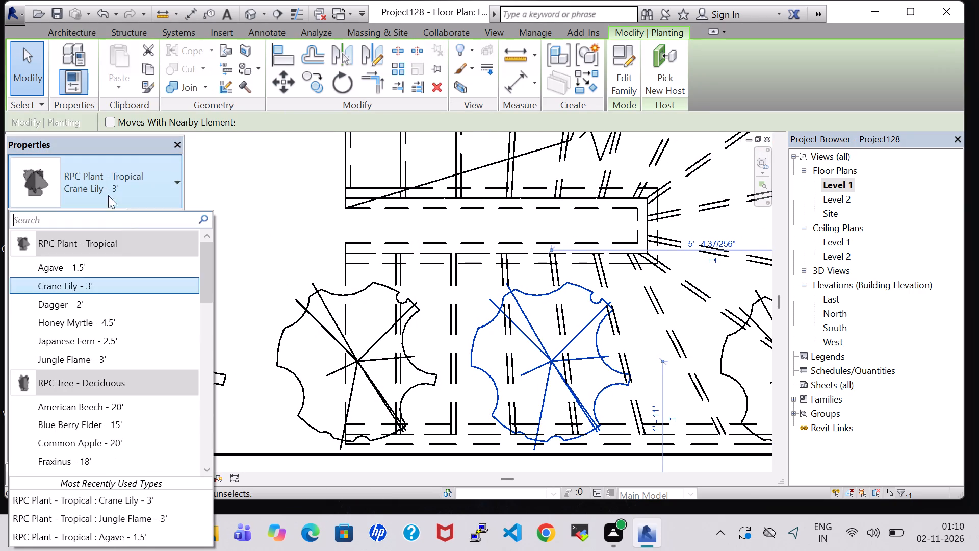
{"action": "left_click", "coordinate": [137, 356]}
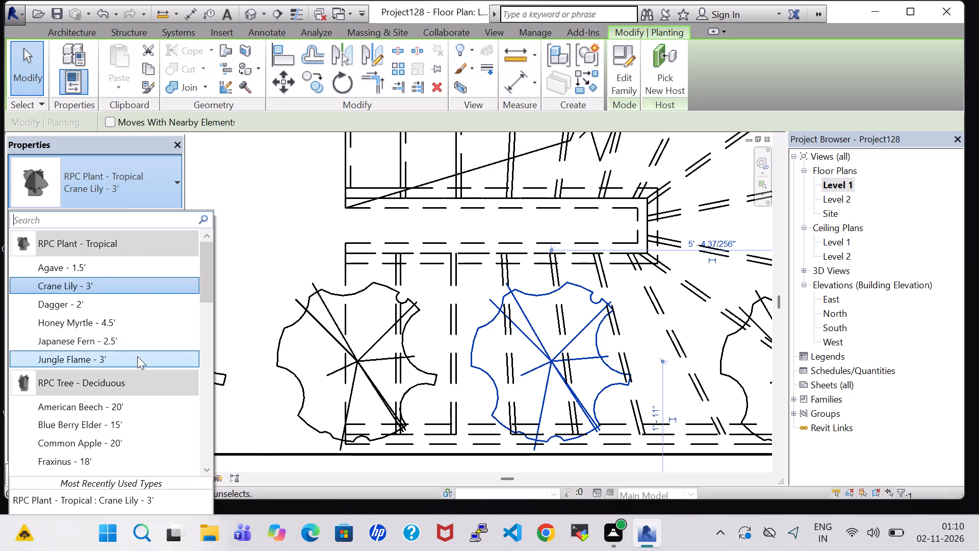
Nudge the easternmost Jungle Flame plant north and west, to about 2'-3 1/4" from the east wall.
{"action": "left_click", "coordinate": [718, 368]}
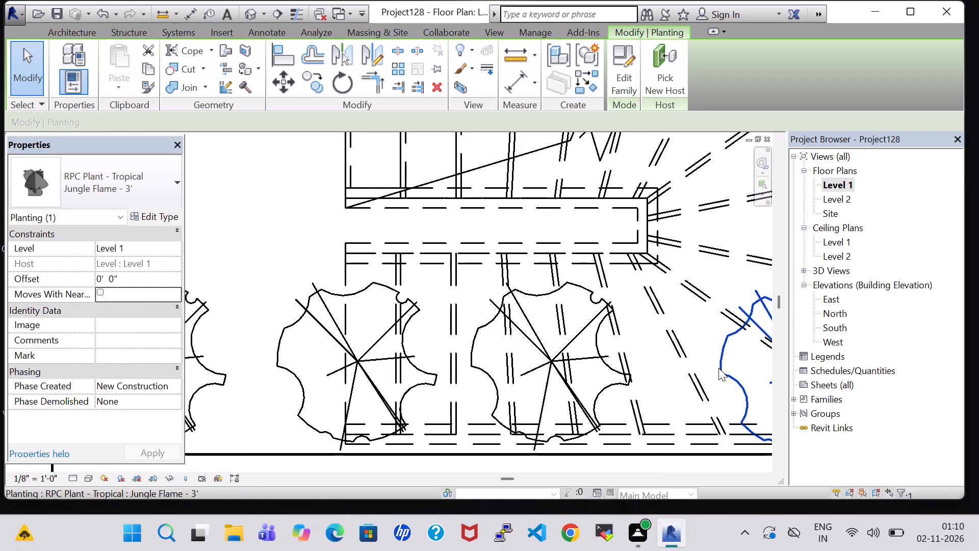
{"action": "middle_click_drag", "start_coordinate": [718, 368], "coordinate": [504, 379]}
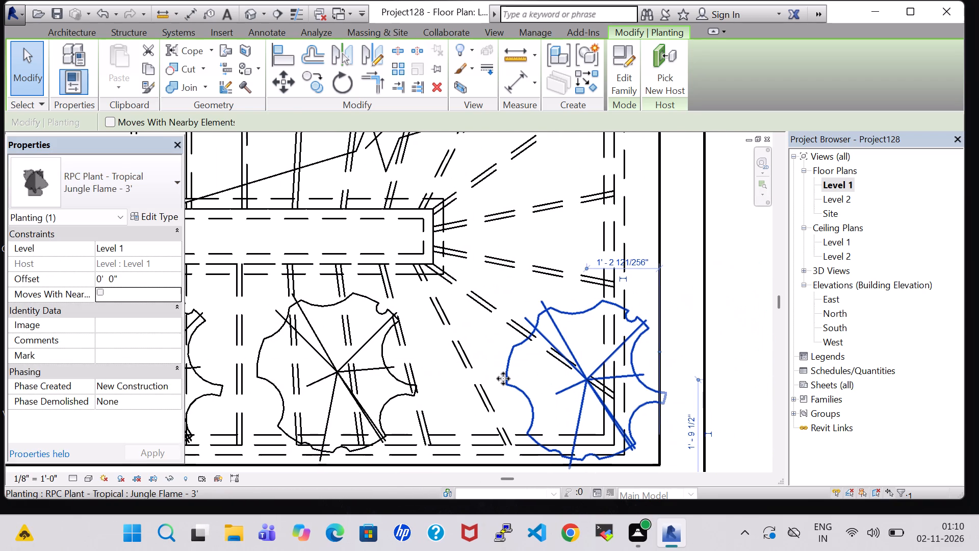
{"action": "key", "text": "Up"}
{"action": "key", "text": "Up"}
{"action": "key", "text": "Up"}
{"action": "key", "text": "Up"}
{"action": "key", "text": "Up"}
{"action": "key", "text": "Up"}
{"action": "key", "text": "Up"}
{"action": "key", "text": "Left"}
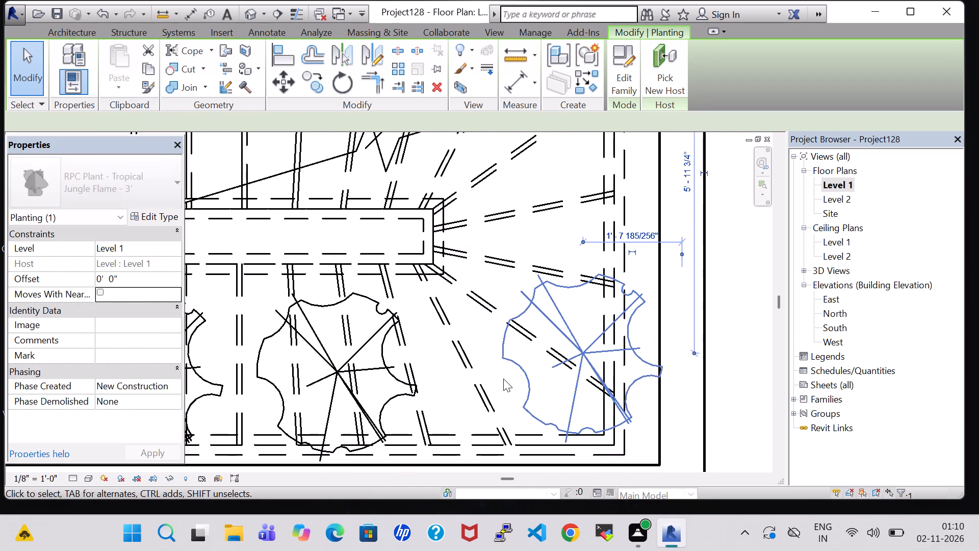
{"action": "key", "text": "Left"}
{"action": "key", "text": "Left"}
{"action": "key", "text": "Left"}
{"action": "key", "text": "Left"}
{"action": "key", "text": "Left"}
{"action": "key", "text": "Left"}
{"action": "key", "text": "Left"}
{"action": "key", "text": "Left"}
{"action": "key", "text": "Left"}
{"action": "key", "text": "Left"}
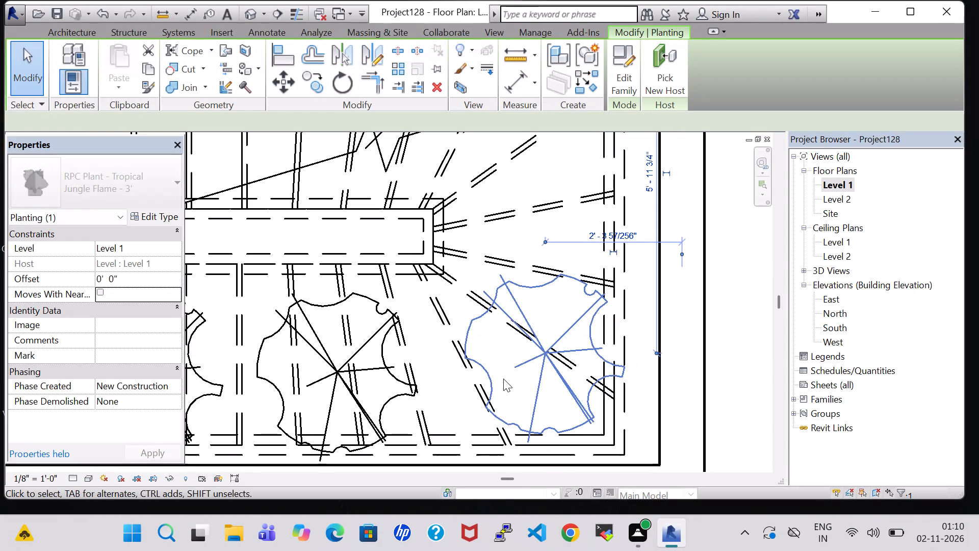
Readjust the easternmost plant slightly south and west, about 6'-2 3/4" from the house wall and 2'-4" from the east wall.
{"action": "key", "text": "Down"}
{"action": "key", "text": "Down"}
{"action": "key", "text": "Down"}
{"action": "key", "text": "Down"}
{"action": "key", "text": "Down"}
{"action": "key", "text": "Down"}
{"action": "key", "text": "Down"}
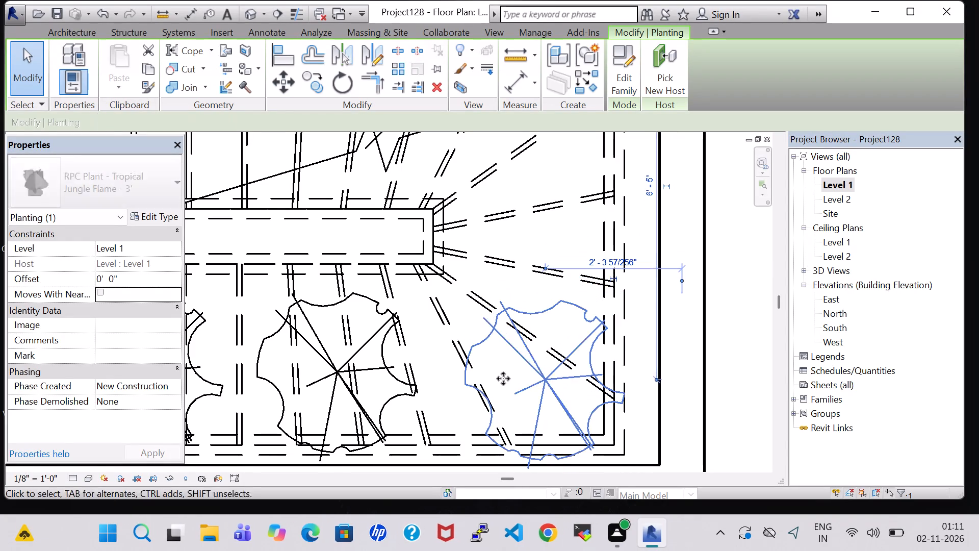
{"action": "key", "text": "Up"}
{"action": "key", "text": "Up"}
{"action": "key", "text": "Up"}
{"action": "key", "text": "Left"}
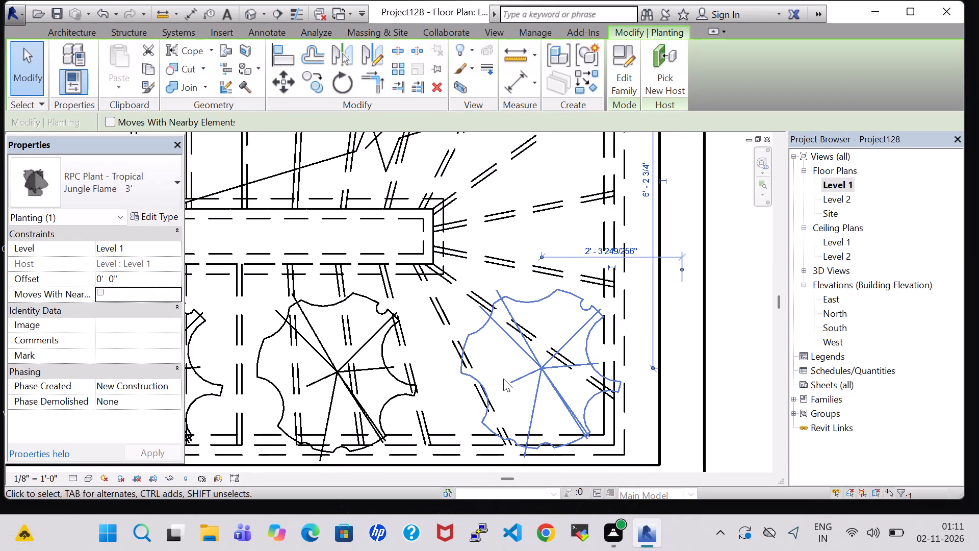
Change the easternmost plant in the row to Crane Lily - 3'.
{"action": "left_click", "coordinate": [130, 182]}
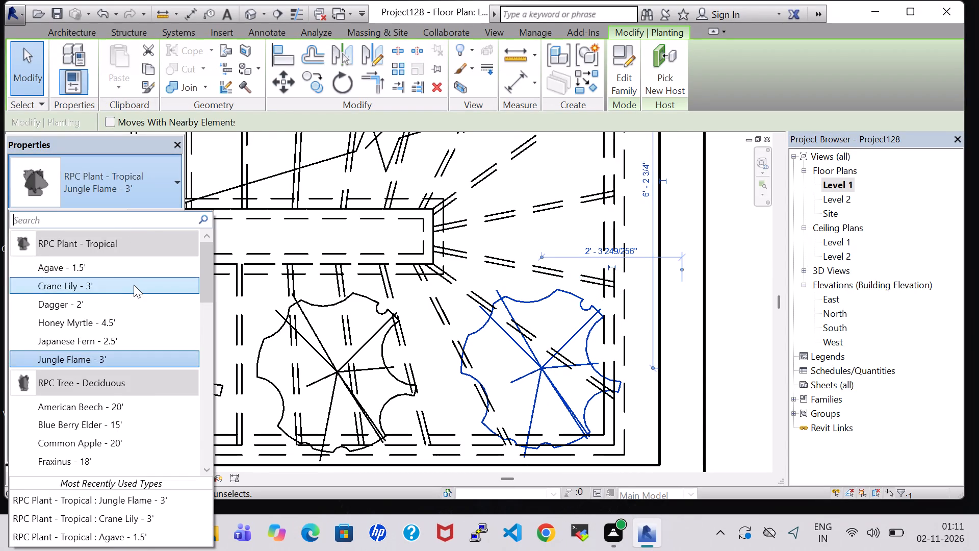
{"action": "left_click", "coordinate": [134, 285]}
Examine the plant row along the south wall and the courtyard around the parked car in the 3D view.
{"action": "scroll", "coordinate": [382, 296], "scroll_direction": "down", "scroll_amount": 6}
{"action": "middle_click_drag", "start_coordinate": [313, 271], "coordinate": [337, 272]}
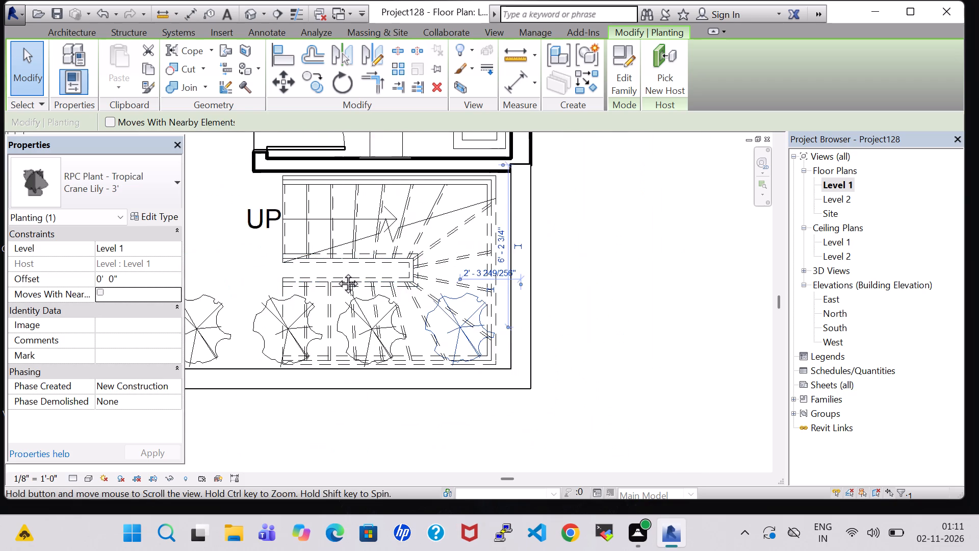
{"action": "middle_click_drag", "start_coordinate": [337, 272], "coordinate": [529, 291]}
{"action": "left_click", "coordinate": [254, 10]}
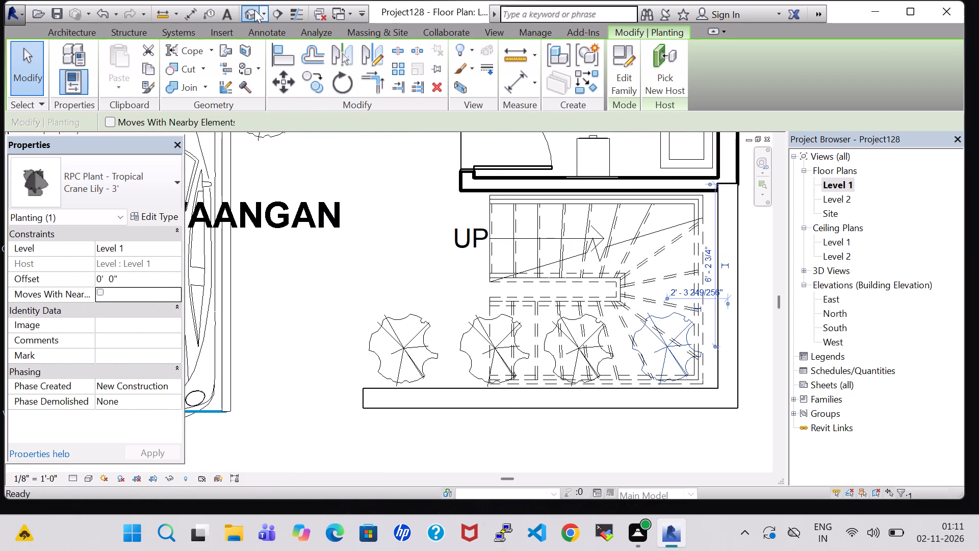
{"action": "middle_click_drag", "start_coordinate": [299, 261], "coordinate": [317, 340]}
{"action": "scroll", "coordinate": [349, 302], "scroll_direction": "up", "scroll_amount": 5}
{"action": "middle_click_drag", "start_coordinate": [349, 293], "coordinate": [339, 378]}
{"action": "middle_click_drag", "start_coordinate": [333, 331], "coordinate": [334, 359]}
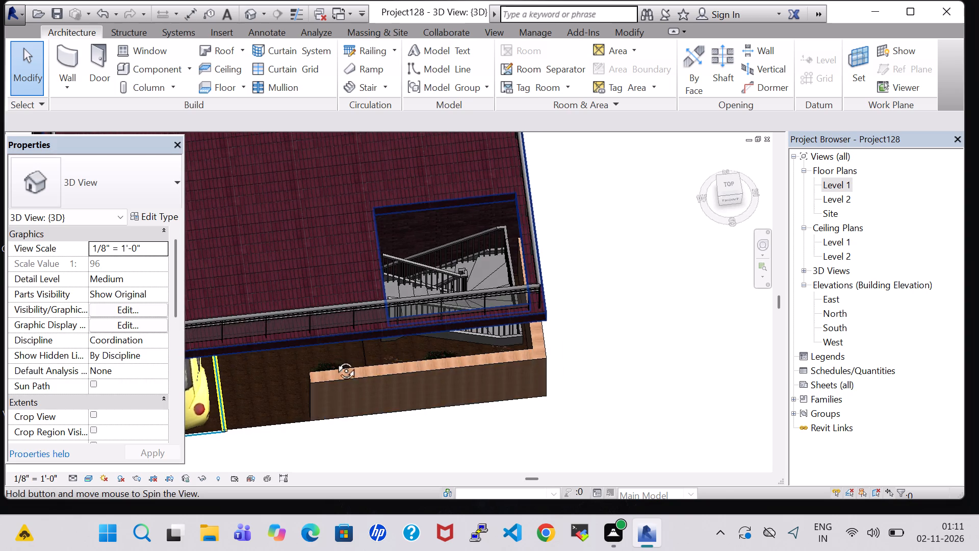
{"action": "middle_click_drag", "start_coordinate": [334, 359], "coordinate": [334, 366]}
{"action": "scroll", "coordinate": [334, 366], "scroll_direction": "up", "scroll_amount": 8}
{"action": "middle_click_drag", "start_coordinate": [321, 415], "coordinate": [325, 355]}
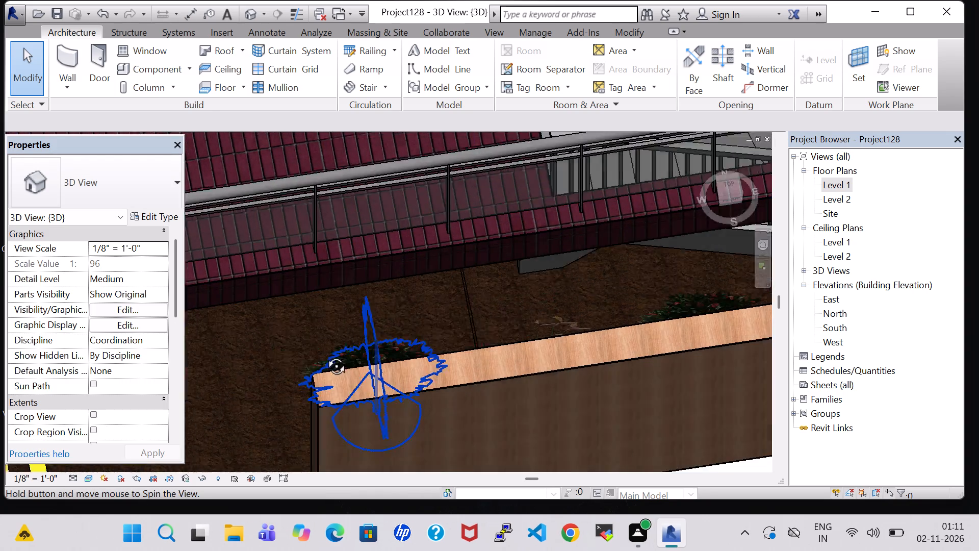
{"action": "middle_click_drag", "start_coordinate": [325, 355], "coordinate": [323, 294]}
{"action": "middle_click_drag", "start_coordinate": [265, 292], "coordinate": [336, 307]}
{"action": "middle_click_drag", "start_coordinate": [491, 244], "coordinate": [472, 343]}
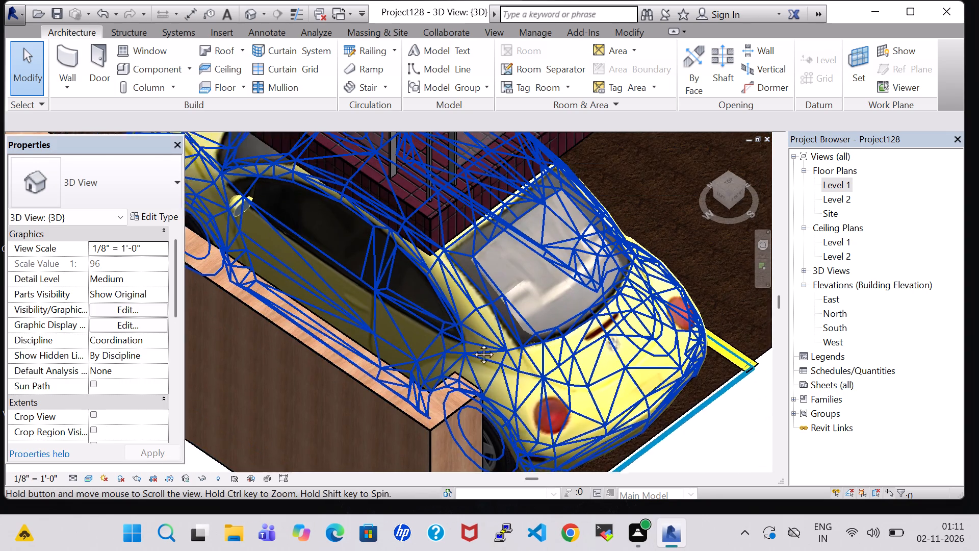
{"action": "middle_click_drag", "start_coordinate": [472, 343], "coordinate": [391, 436]}
{"action": "middle_click_drag", "start_coordinate": [597, 251], "coordinate": [690, 263]}
{"action": "middle_click_drag", "start_coordinate": [652, 176], "coordinate": [501, 483]}
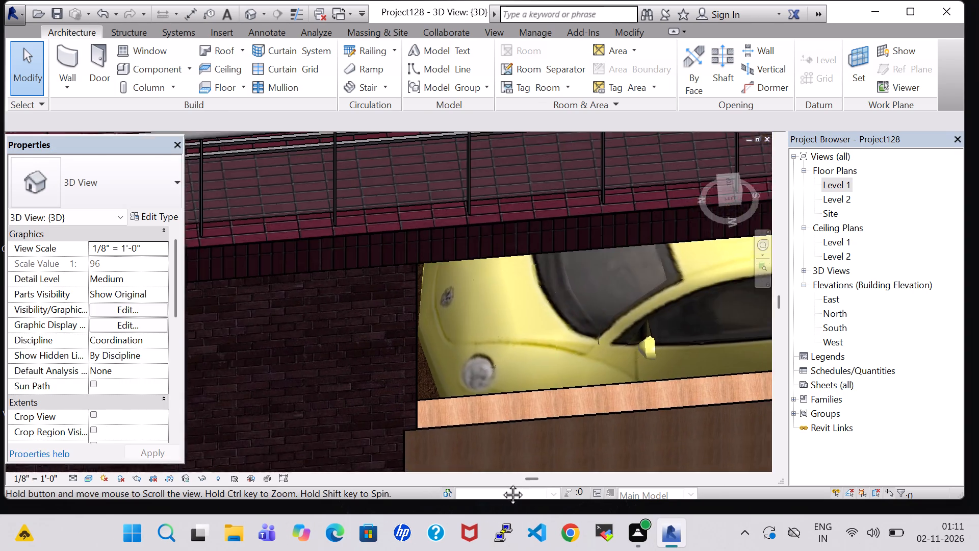
{"action": "middle_click_drag", "start_coordinate": [501, 483], "coordinate": [471, 512]}
{"action": "scroll", "coordinate": [471, 512], "scroll_direction": "up", "scroll_amount": 1}
{"action": "middle_click", "coordinate": [546, 229]}
{"action": "scroll", "coordinate": [546, 229], "scroll_direction": "down", "scroll_amount": 5}
{"action": "middle_click_drag", "start_coordinate": [546, 229], "coordinate": [526, 230]}
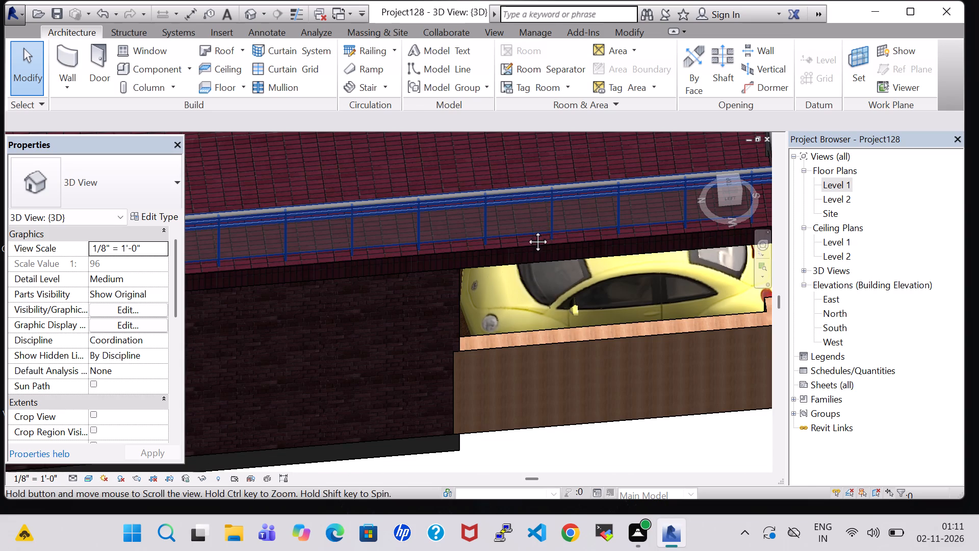
{"action": "middle_click_drag", "start_coordinate": [526, 230], "coordinate": [319, 261]}
{"action": "middle_click_drag", "start_coordinate": [389, 280], "coordinate": [370, 187], "text": "shift"}
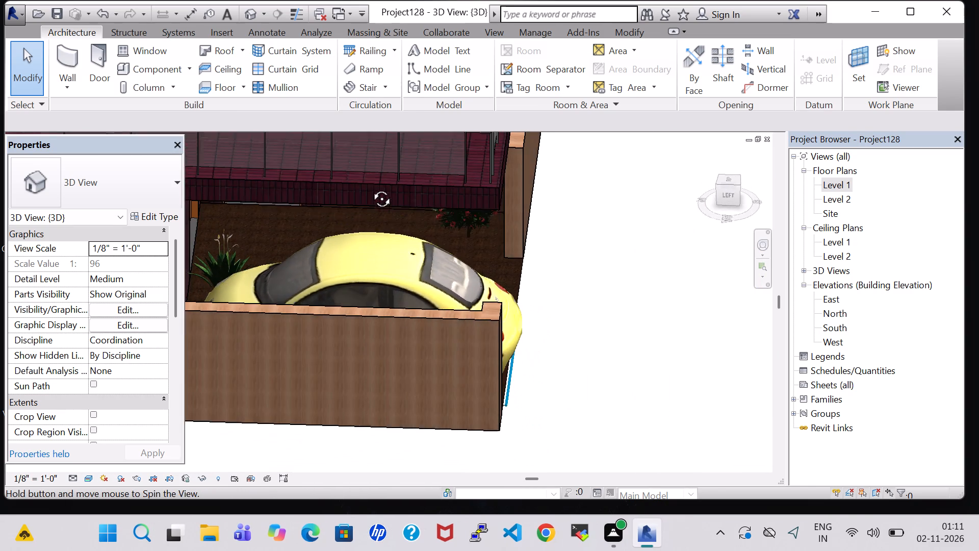
{"action": "middle_click_drag", "start_coordinate": [370, 187], "coordinate": [373, 156], "text": "shift"}
{"action": "scroll", "coordinate": [446, 158], "scroll_direction": "up", "scroll_amount": 2}
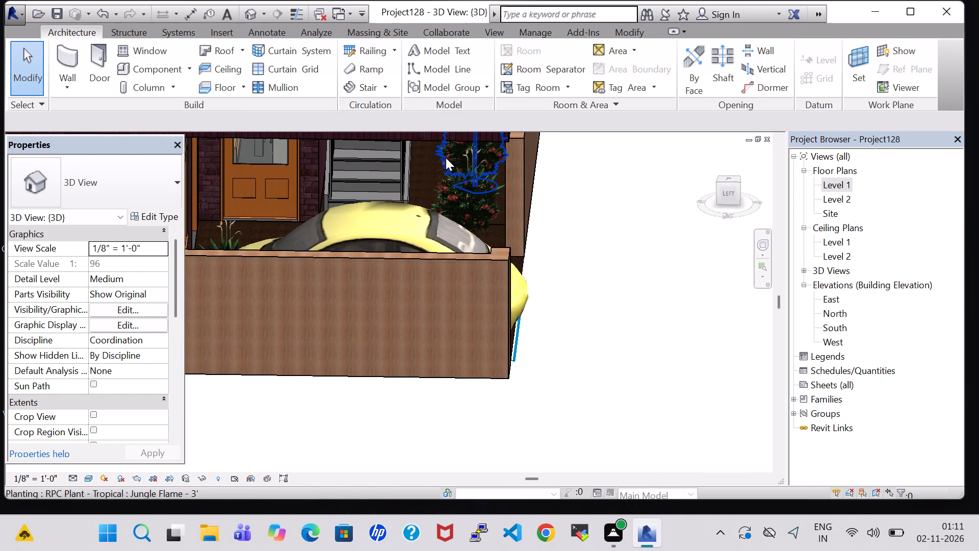
{"action": "scroll", "coordinate": [446, 158], "scroll_direction": "up", "scroll_amount": 4}
{"action": "middle_click_drag", "start_coordinate": [446, 158], "coordinate": [450, 209], "text": "shift"}
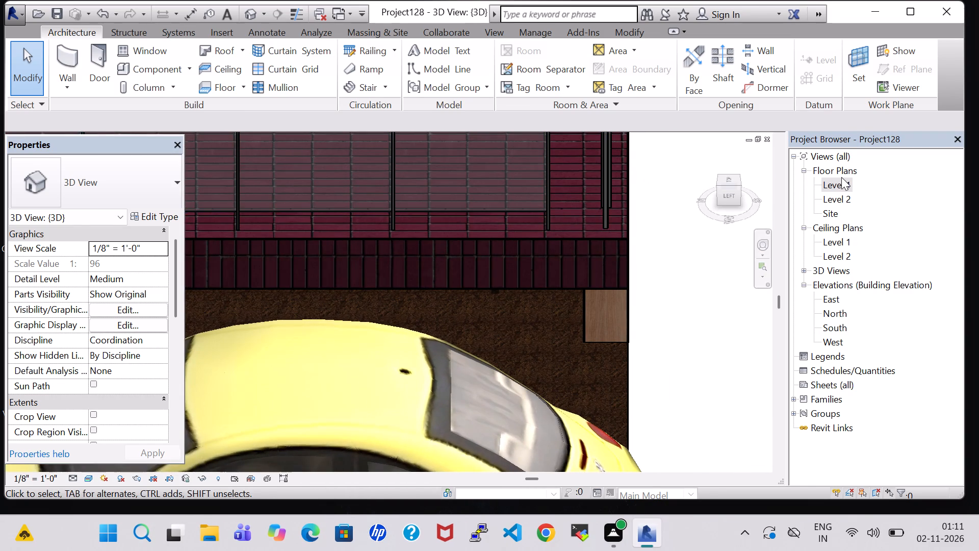
In the Level 1 plan, nudge the westernmost Jungle Flame plant north and east, about 6'-0 1/2" south of the house wall.
{"action": "double_click", "coordinate": [841, 186]}
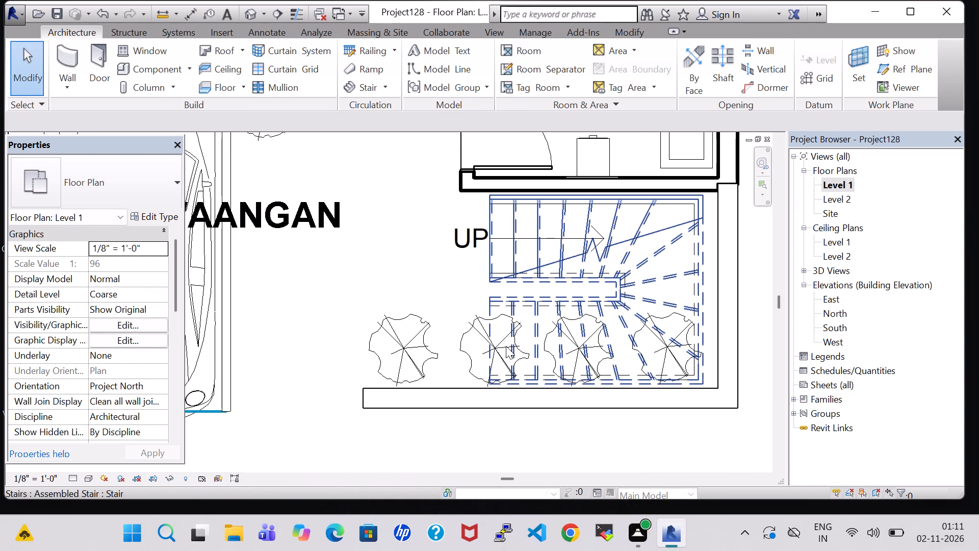
{"action": "left_click", "coordinate": [418, 322]}
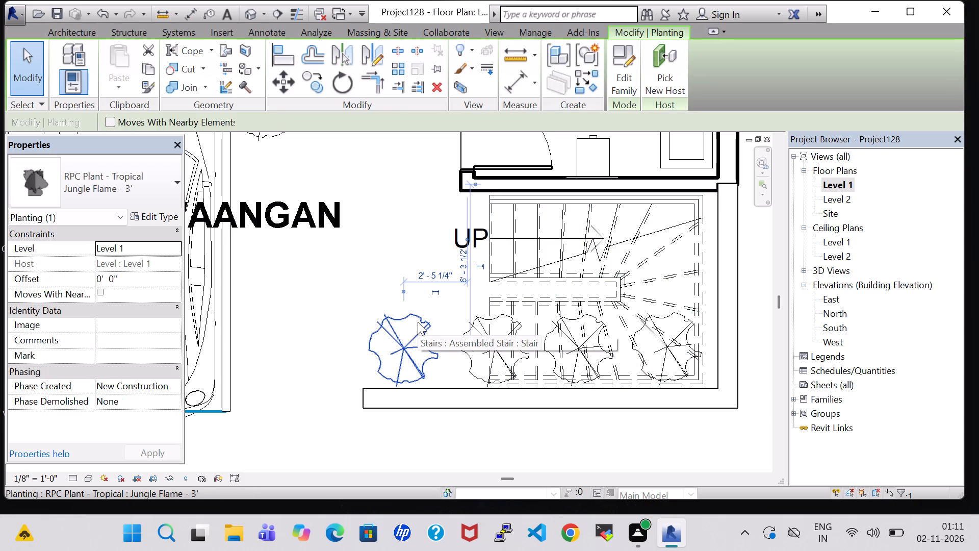
{"action": "key", "text": "Up"}
{"action": "key", "text": "Up"}
{"action": "key", "text": "Up"}
{"action": "key", "text": "Right"}
{"action": "key", "text": "Right"}
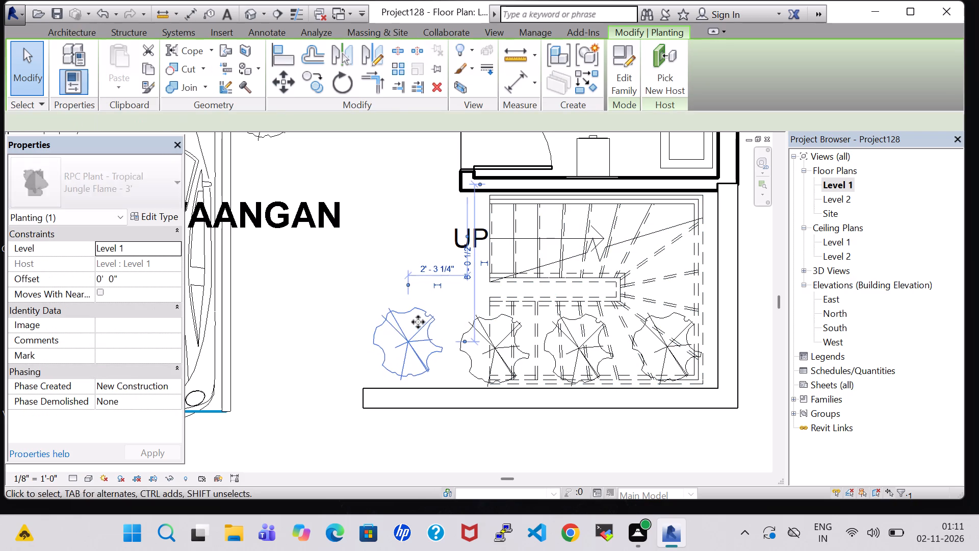
Nudge the Crane Lily second from the west farther north, away from the south wall.
{"action": "left_click", "coordinate": [479, 327]}
{"action": "key", "text": "Up"}
{"action": "key", "text": "Up"}
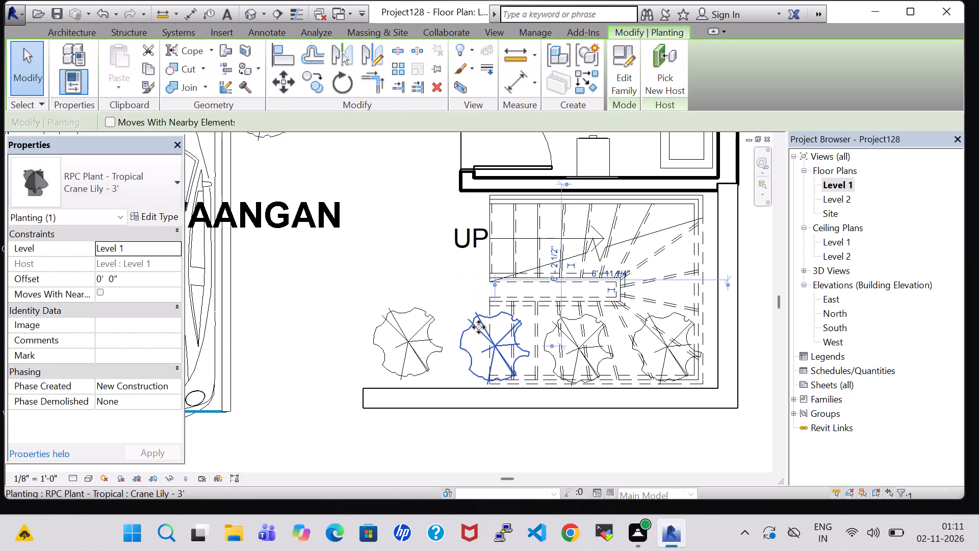
{"action": "key", "text": "Up"}
{"action": "key", "text": "Up"}
{"action": "key", "text": "Up"}
{"action": "key", "text": "Up"}
{"action": "left_click", "coordinate": [599, 441]}
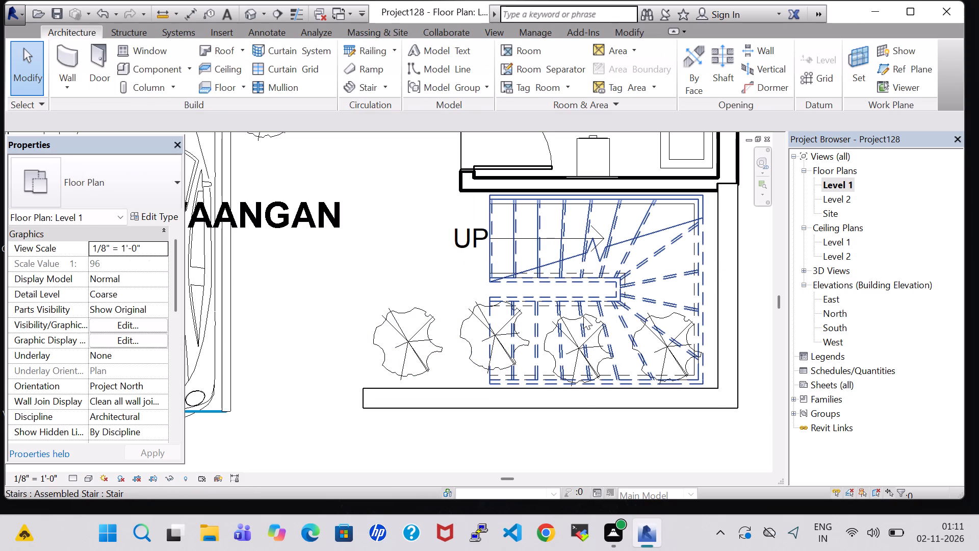
Nudge the Jungle Flame plant third from the west north, level with the neighbouring Crane Lily.
{"action": "left_click", "coordinate": [596, 332]}
{"action": "key", "text": "Up"}
{"action": "key", "text": "Up"}
{"action": "key", "text": "Up"}
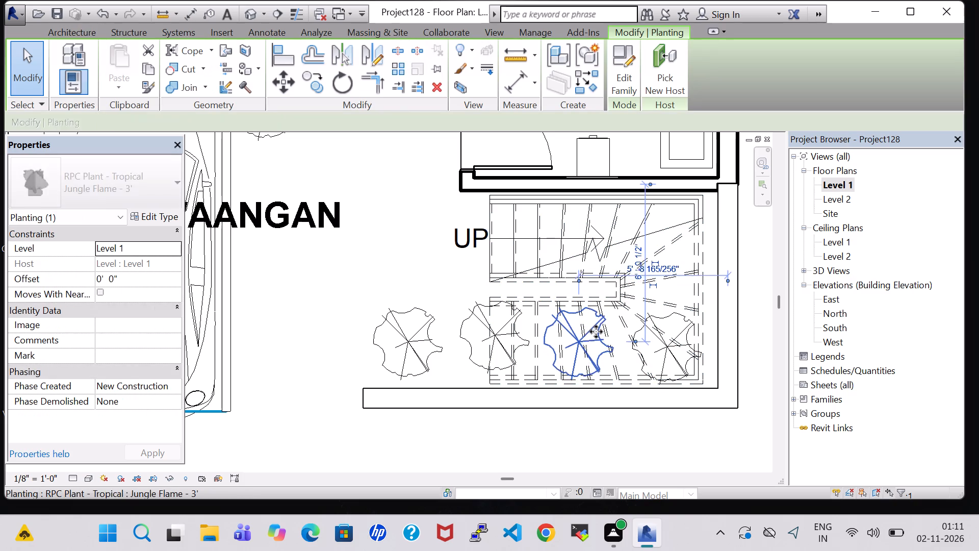
{"action": "key", "text": "Up"}
{"action": "key", "text": "Up"}
{"action": "key", "text": "Up"}
{"action": "left_click", "coordinate": [652, 428]}
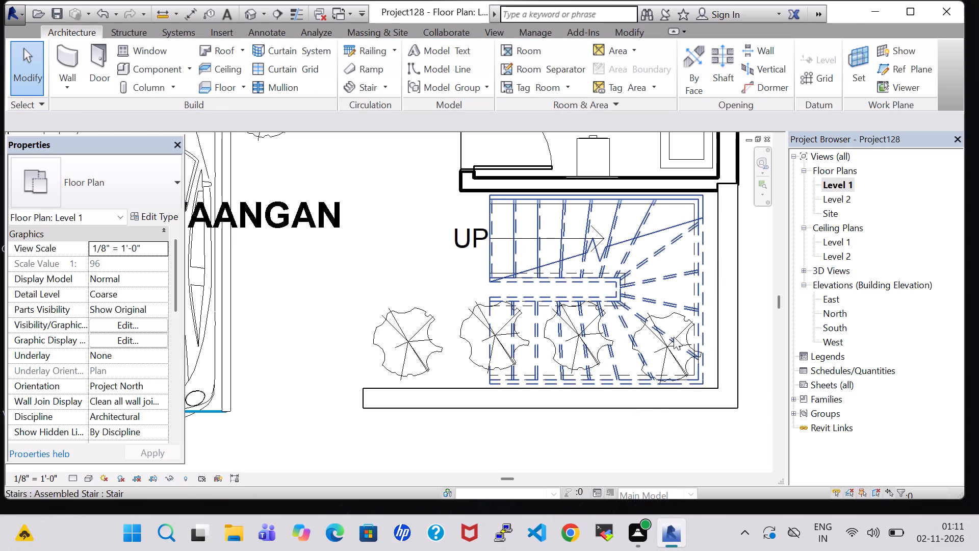
Nudge the easternmost Crane Lily north and west, about 5'-8 3/4" from the house wall and 2'-8" from the east wall.
{"action": "left_click", "coordinate": [663, 319]}
{"action": "key", "text": "Up"}
{"action": "key", "text": "Up"}
{"action": "key", "text": "Up"}
{"action": "key", "text": "Up"}
{"action": "key", "text": "Up"}
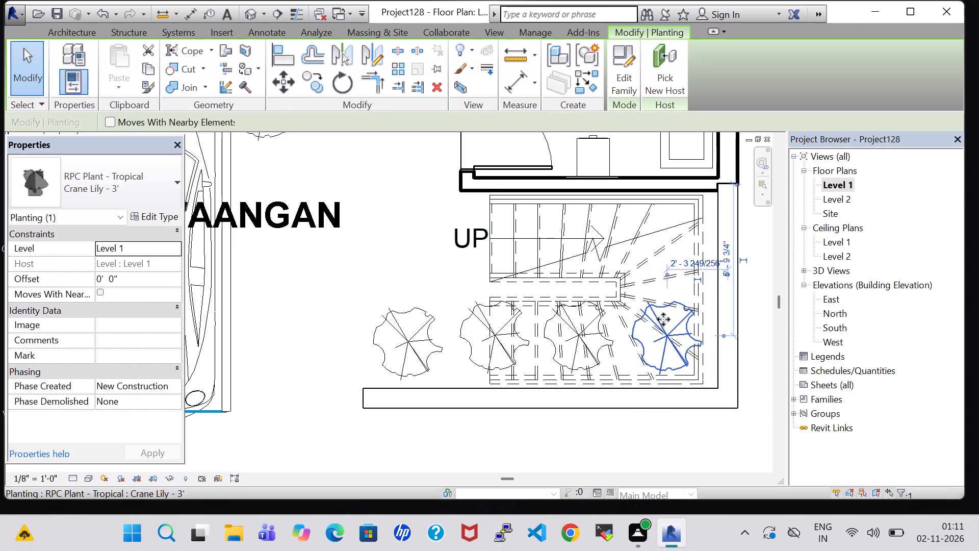
{"action": "key", "text": "Up"}
{"action": "key", "text": "Left"}
{"action": "key", "text": "Left"}
{"action": "key", "text": "Left"}
{"action": "key", "text": "Left"}
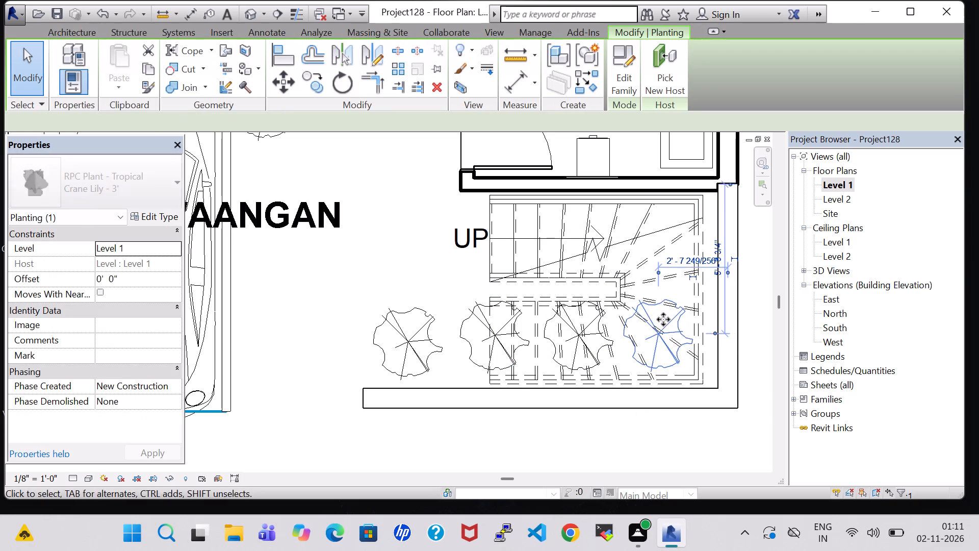
Examine the Crane Lily and Jungle Flame plants along the south wall, the stairs and the railed roof in 3D.
{"action": "left_click", "coordinate": [353, 266]}
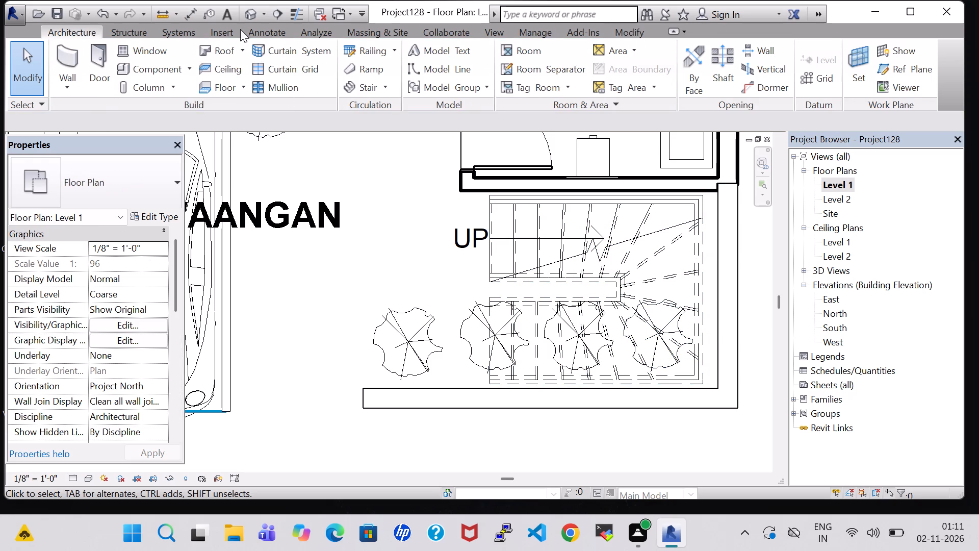
{"action": "left_click", "coordinate": [250, 18]}
{"action": "scroll", "coordinate": [422, 284], "scroll_direction": "down", "scroll_amount": 3}
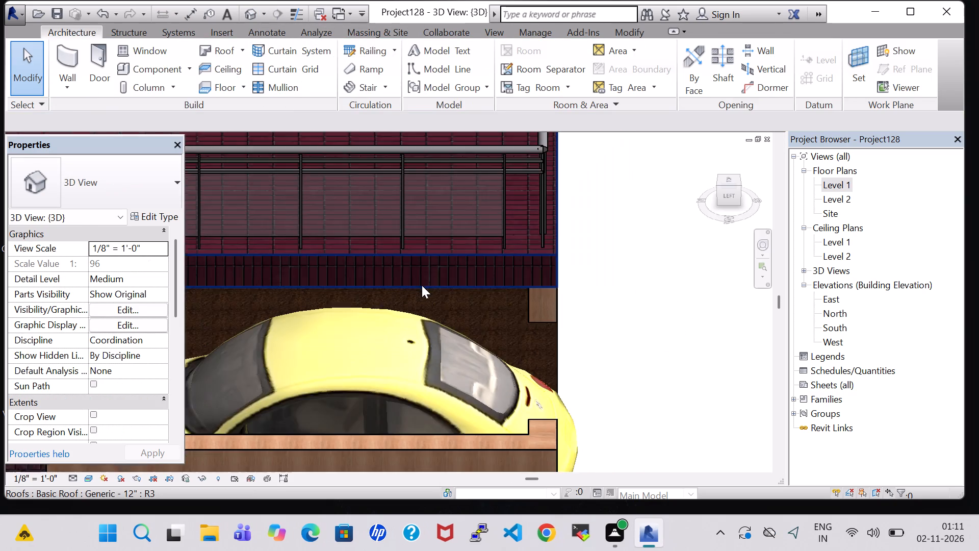
{"action": "scroll", "coordinate": [422, 285], "scroll_direction": "down", "scroll_amount": 3}
{"action": "middle_click_drag", "start_coordinate": [458, 294], "coordinate": [599, 330]}
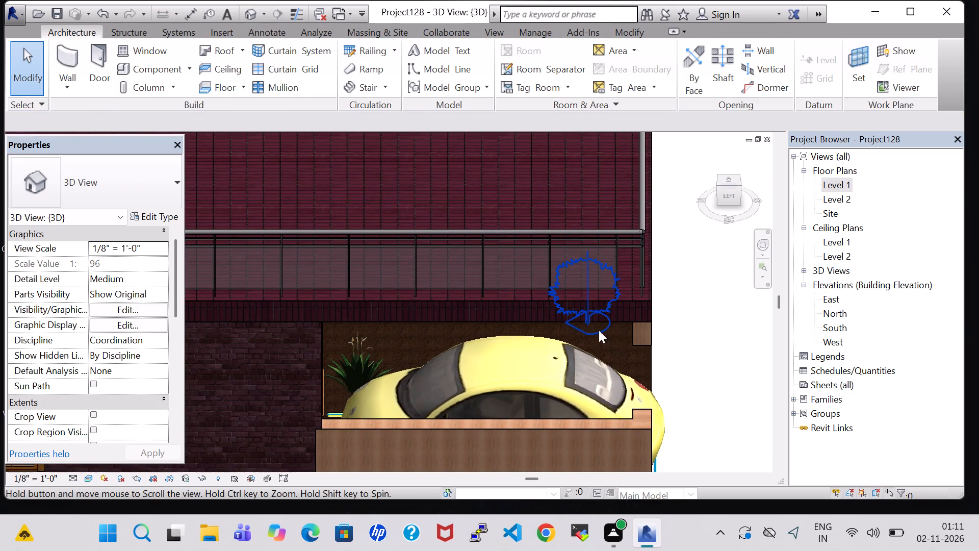
{"action": "scroll", "coordinate": [471, 337], "scroll_direction": "down", "scroll_amount": 2}
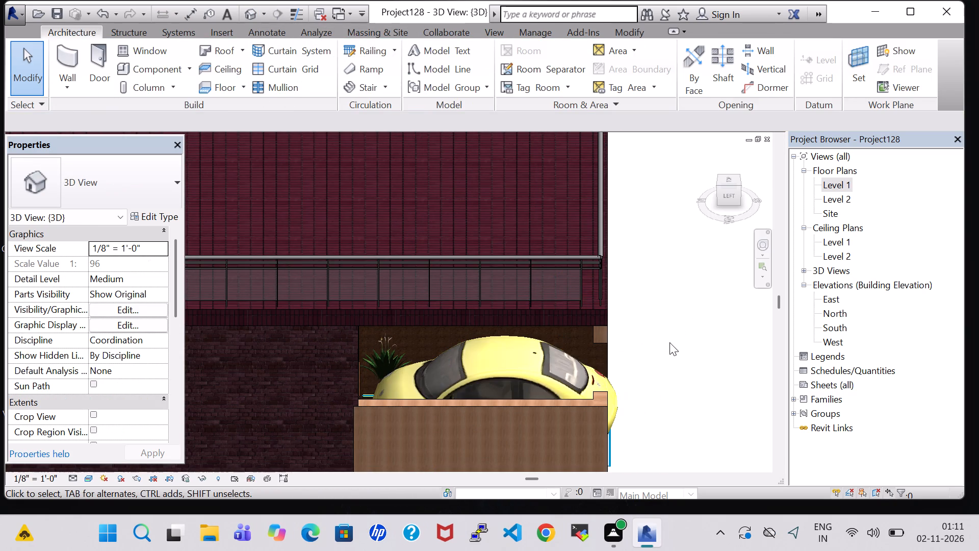
{"action": "middle_click_drag", "start_coordinate": [669, 342], "coordinate": [633, 292], "text": "shift"}
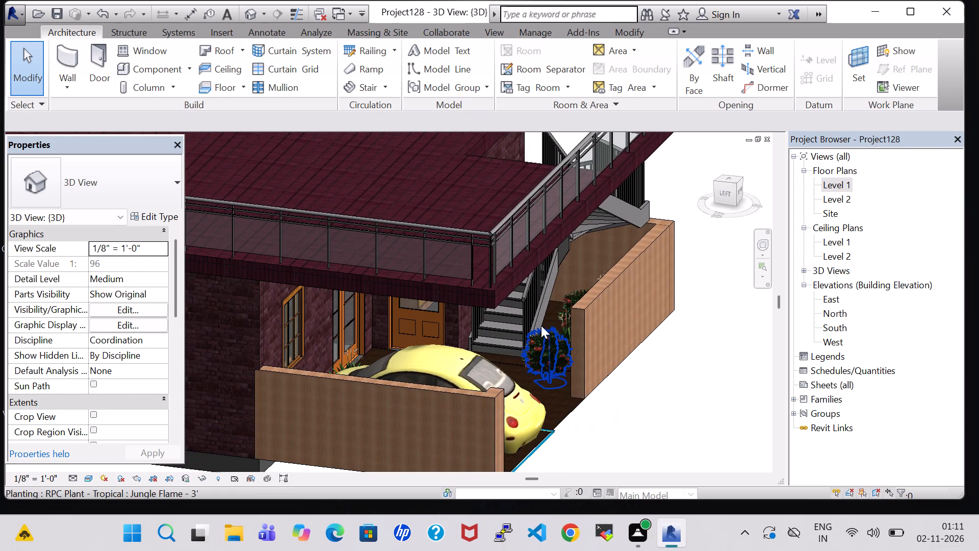
{"action": "middle_click_drag", "start_coordinate": [542, 325], "coordinate": [574, 337]}
{"action": "scroll", "coordinate": [574, 338], "scroll_direction": "up", "scroll_amount": 6}
{"action": "middle_click_drag", "start_coordinate": [573, 331], "coordinate": [572, 318]}
{"action": "scroll", "coordinate": [573, 327], "scroll_direction": "up", "scroll_amount": 1, "text": "shift"}
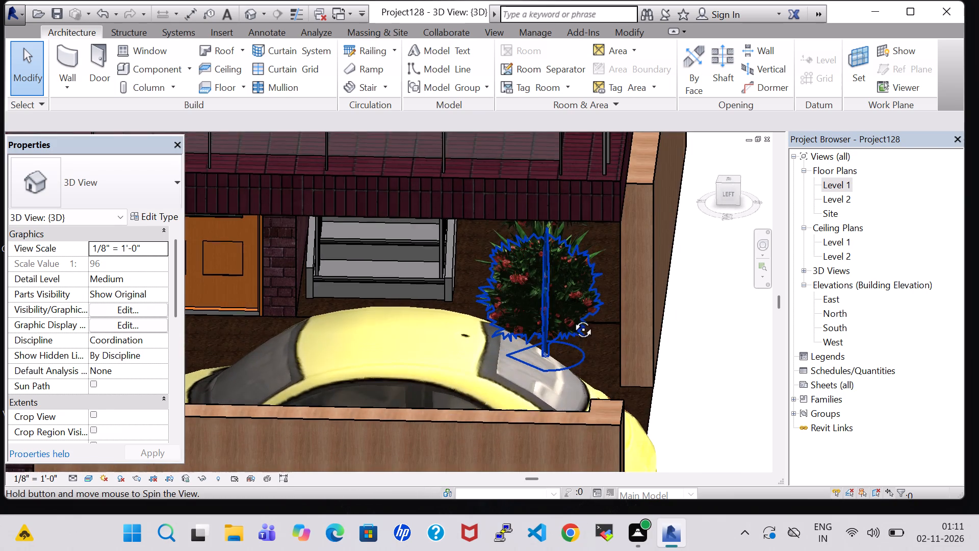
{"action": "middle_click_drag", "start_coordinate": [572, 318], "coordinate": [568, 300]}
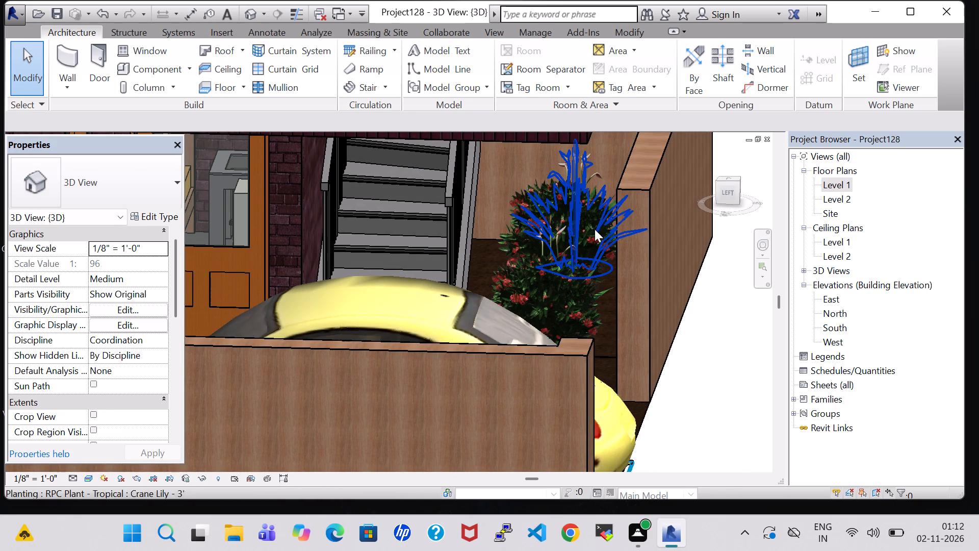
{"action": "middle_click_drag", "start_coordinate": [595, 232], "coordinate": [495, 228], "text": "shift"}
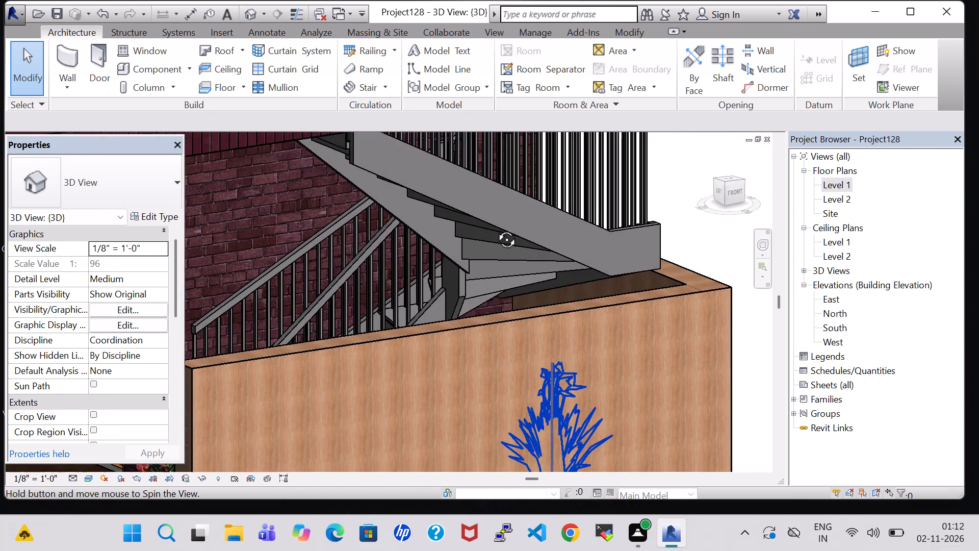
{"action": "middle_click_drag", "start_coordinate": [495, 228], "coordinate": [607, 258], "text": "shift"}
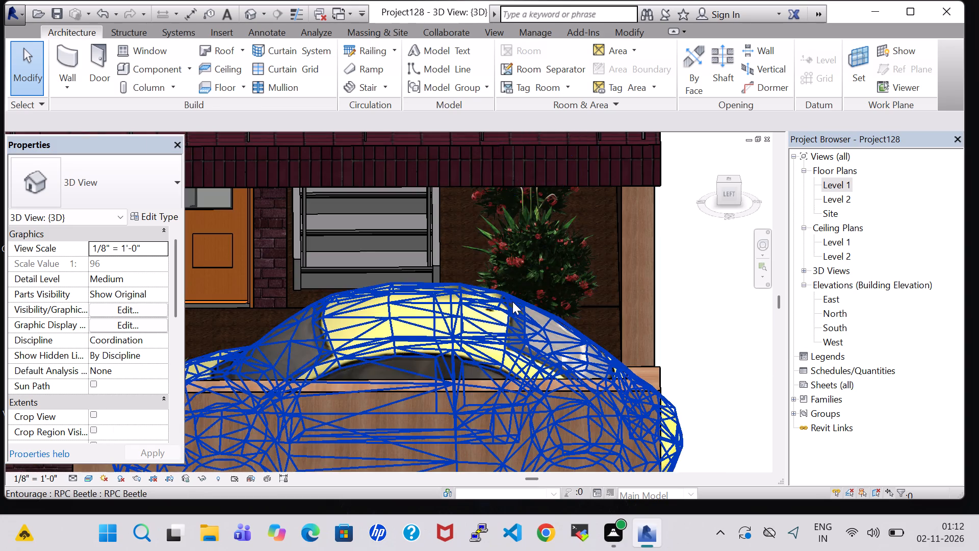
{"action": "scroll", "coordinate": [512, 303], "scroll_direction": "down", "scroll_amount": 4}
{"action": "middle_click_drag", "start_coordinate": [662, 251], "coordinate": [468, 374], "text": "shift"}
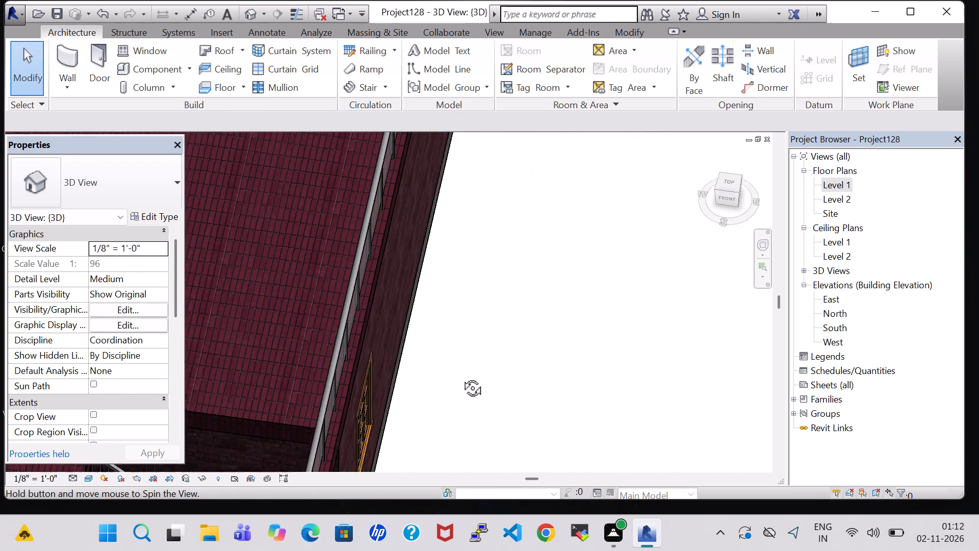
{"action": "scroll", "coordinate": [461, 377], "scroll_direction": "down", "scroll_amount": 5}
{"action": "middle_click_drag", "start_coordinate": [448, 402], "coordinate": [576, 331]}
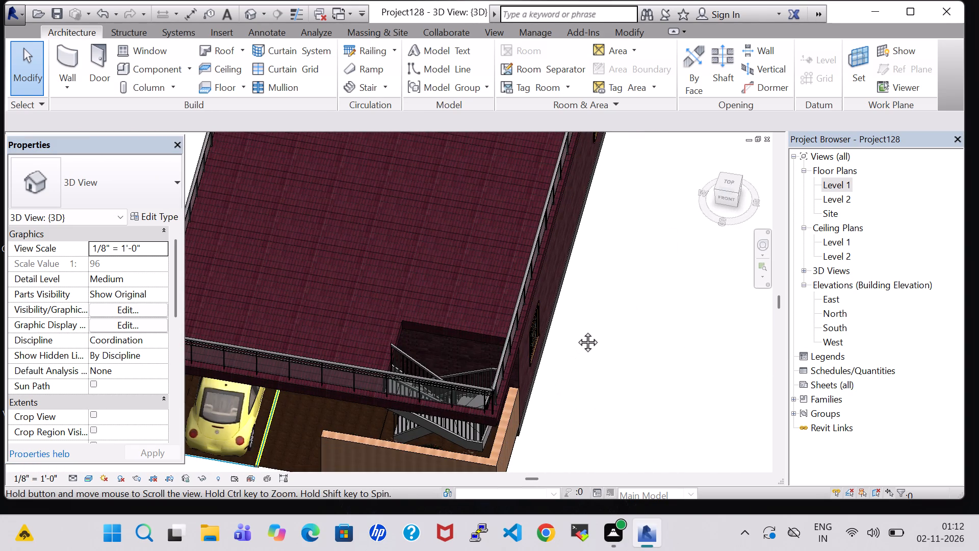
{"action": "scroll", "coordinate": [557, 326], "scroll_direction": "down", "scroll_amount": 4}
{"action": "middle_click_drag", "start_coordinate": [459, 280], "coordinate": [519, 301]}
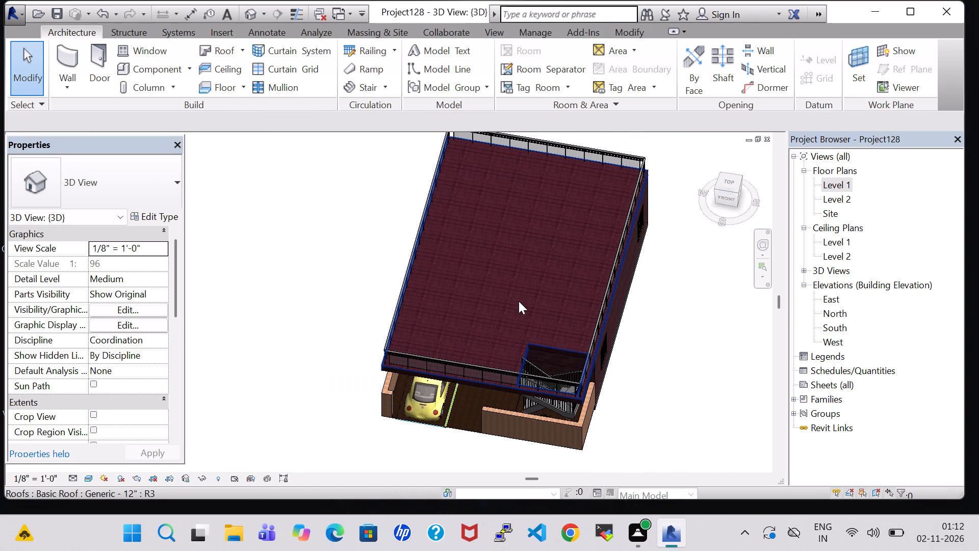
Nudge the RPC Beetle car in the parking area one increment west in the 3D view.
{"action": "middle_click_drag", "start_coordinate": [492, 301], "coordinate": [532, 237], "text": "shift"}
{"action": "scroll", "coordinate": [508, 334], "scroll_direction": "up", "scroll_amount": 6}
{"action": "middle_click_drag", "start_coordinate": [512, 408], "coordinate": [482, 286]}
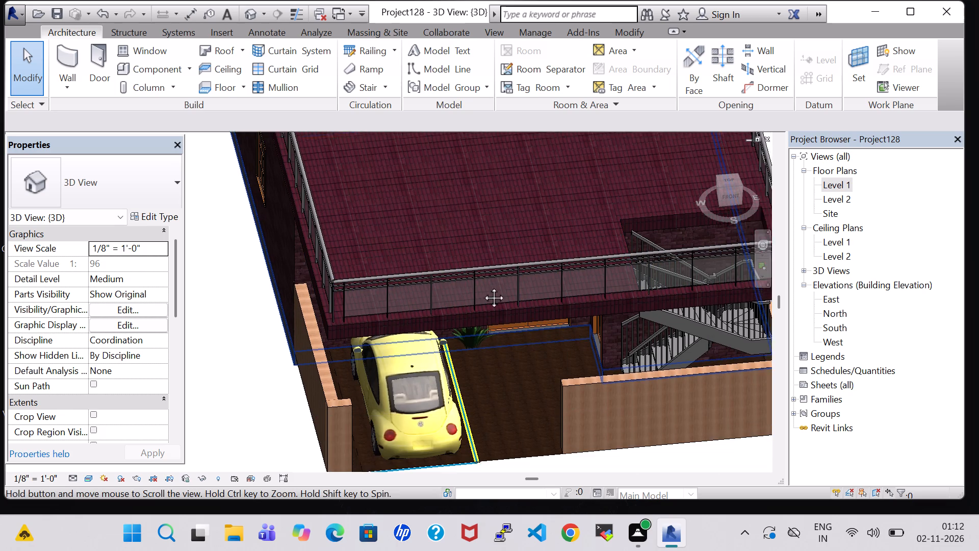
{"action": "middle_click_drag", "start_coordinate": [482, 286], "coordinate": [482, 270]}
{"action": "left_click", "coordinate": [423, 332]}
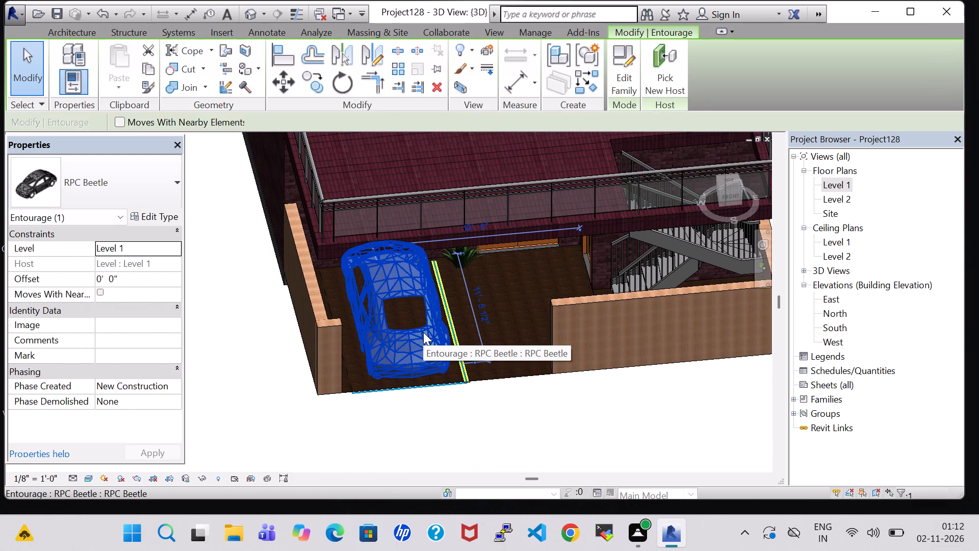
{"action": "key", "text": "Left"}
{"action": "left_click", "coordinate": [524, 418]}
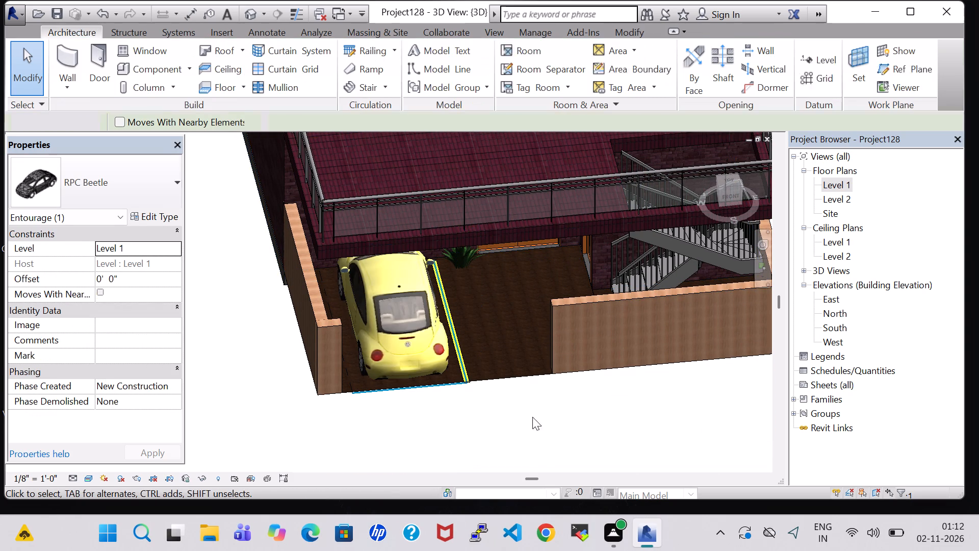
Review the furnished and labelled rooms in the Level 1 floor plan, from the parking area to the bedrooms and hall.
{"action": "double_click", "coordinate": [844, 190]}
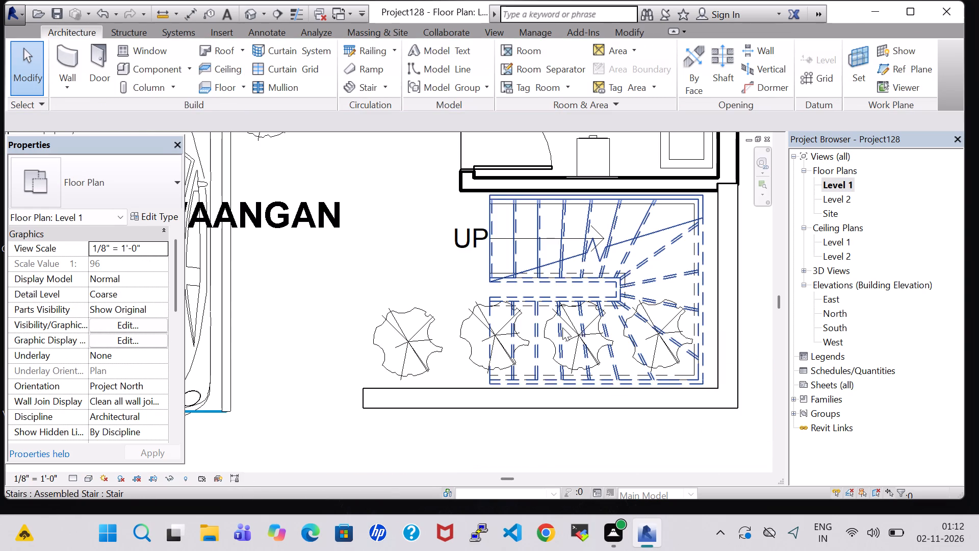
{"action": "scroll", "coordinate": [555, 331], "scroll_direction": "down", "scroll_amount": 4}
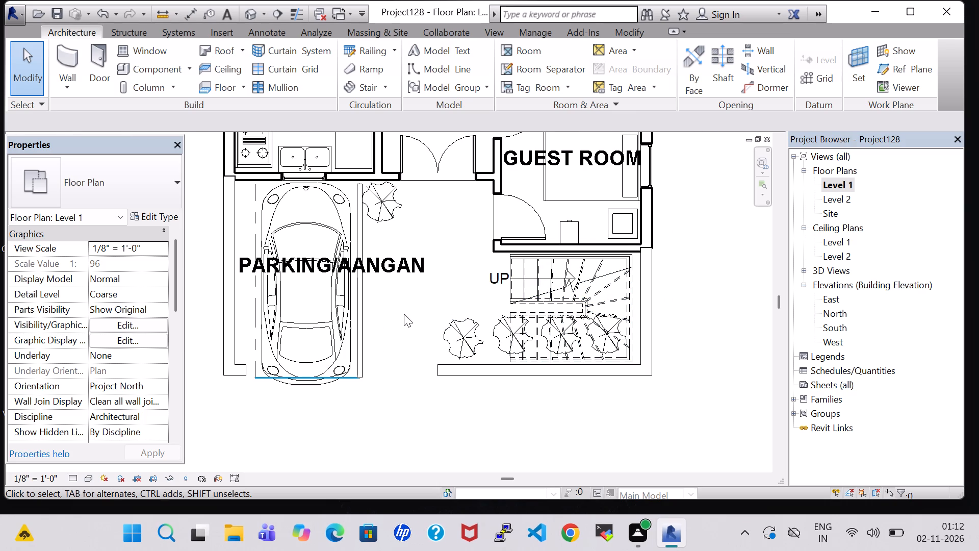
{"action": "double_click", "coordinate": [404, 313]}
{"action": "middle_click_drag", "start_coordinate": [422, 244], "coordinate": [462, 419]}
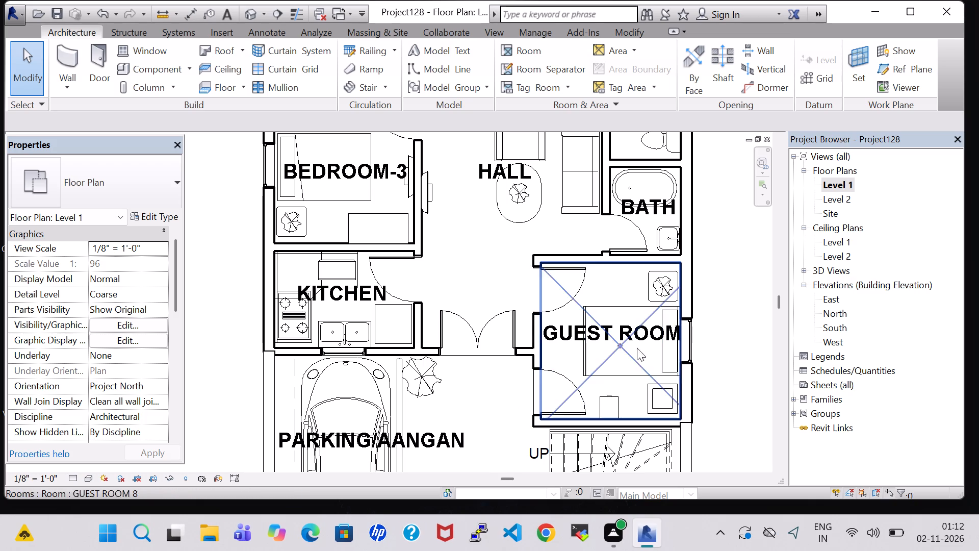
{"action": "scroll", "coordinate": [594, 283], "scroll_direction": "up", "scroll_amount": 5}
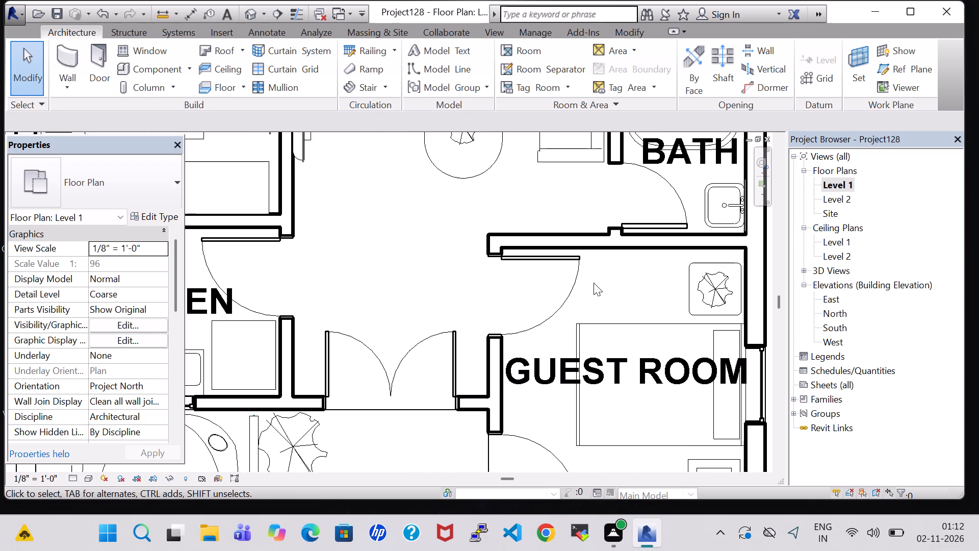
{"action": "scroll", "coordinate": [594, 283], "scroll_direction": "down", "scroll_amount": 4}
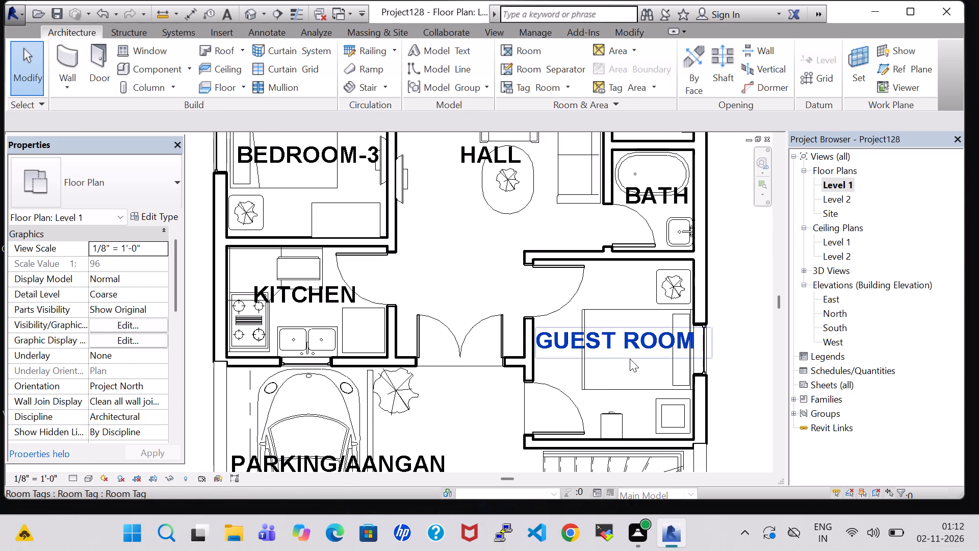
{"action": "scroll", "coordinate": [630, 359], "scroll_direction": "down", "scroll_amount": 2}
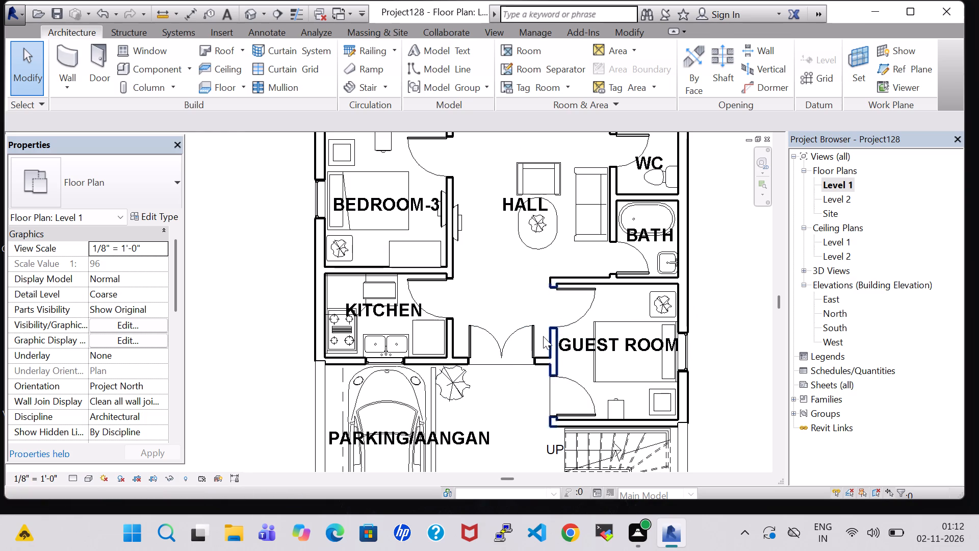
{"action": "scroll", "coordinate": [393, 338], "scroll_direction": "up", "scroll_amount": 6}
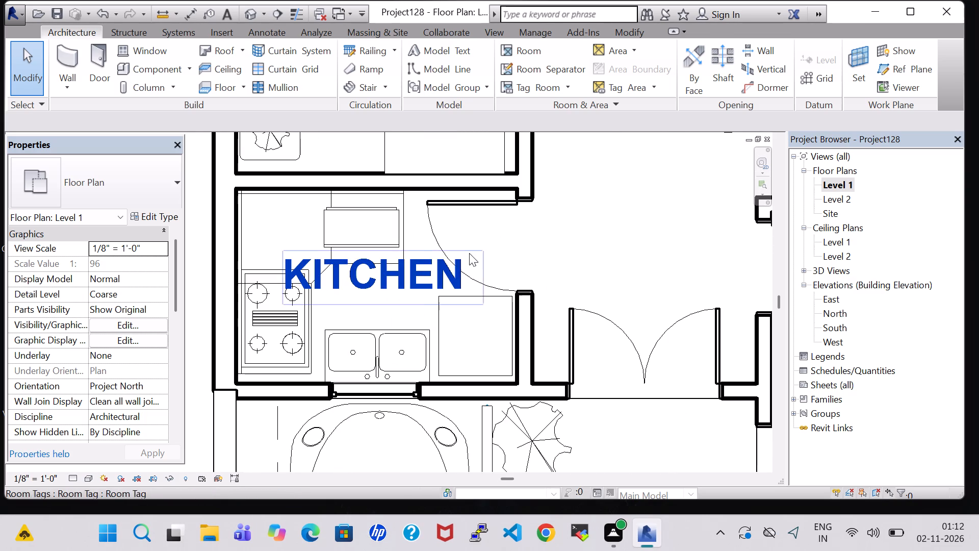
{"action": "middle_click_drag", "start_coordinate": [583, 255], "coordinate": [584, 359]}
{"action": "scroll", "coordinate": [595, 277], "scroll_direction": "down", "scroll_amount": 3}
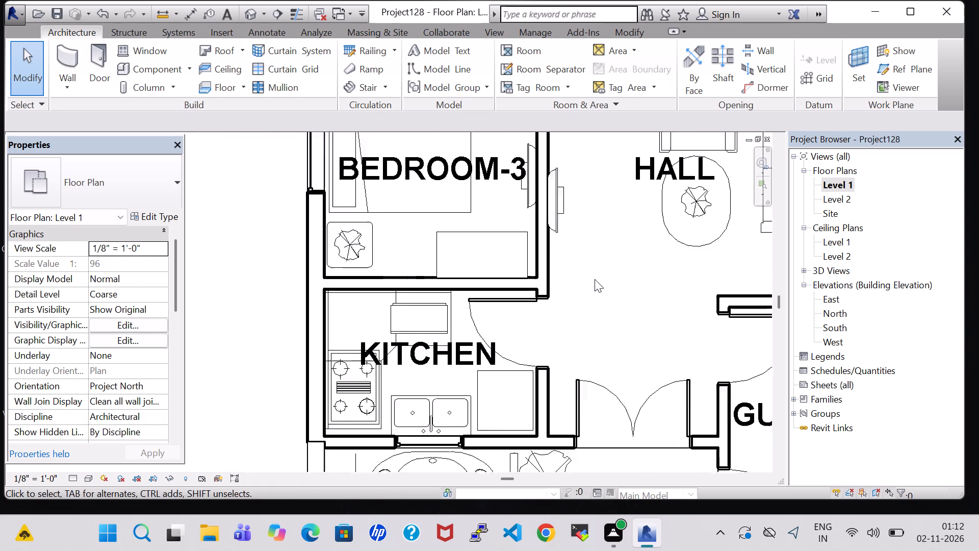
{"action": "scroll", "coordinate": [595, 279], "scroll_direction": "down", "scroll_amount": 1}
{"action": "middle_click_drag", "start_coordinate": [595, 279], "coordinate": [591, 364]}
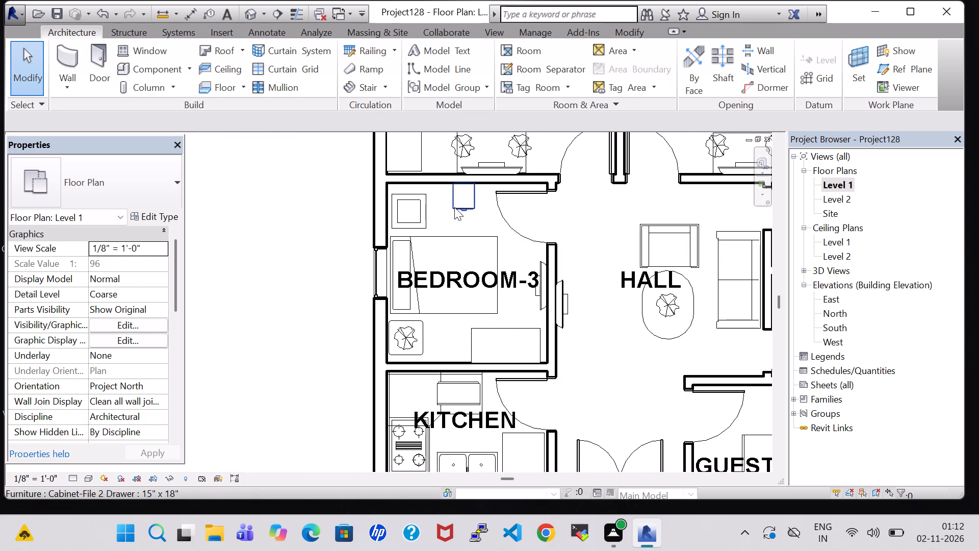
{"action": "middle_click_drag", "start_coordinate": [572, 249], "coordinate": [575, 356]}
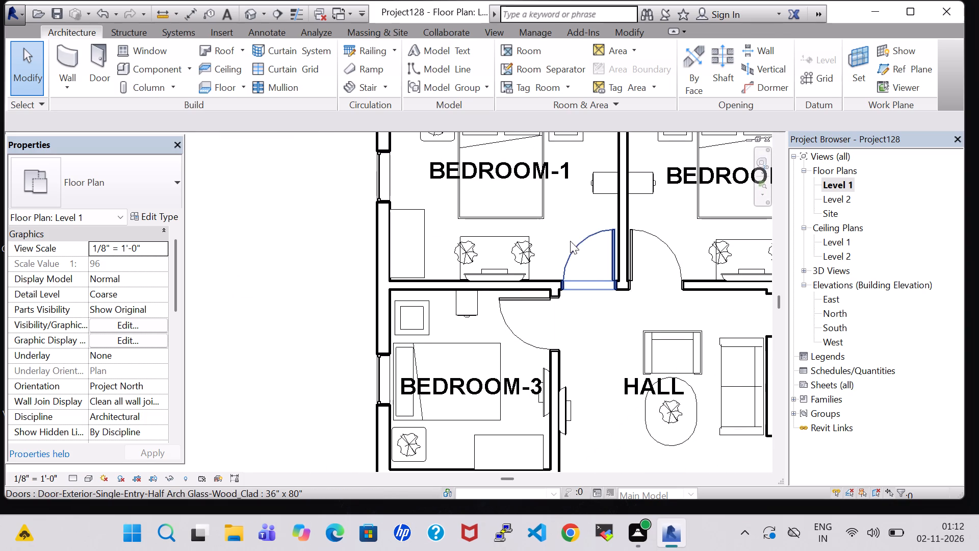
{"action": "scroll", "coordinate": [563, 228], "scroll_direction": "down", "scroll_amount": 5}
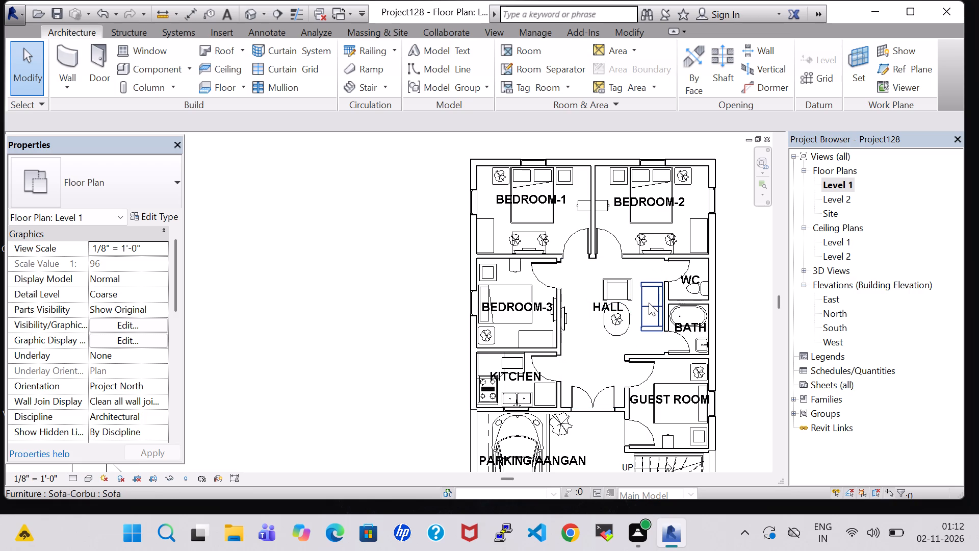
{"action": "scroll", "coordinate": [608, 337], "scroll_direction": "up", "scroll_amount": 7}
{"action": "middle_click_drag", "start_coordinate": [551, 315], "coordinate": [540, 343]}
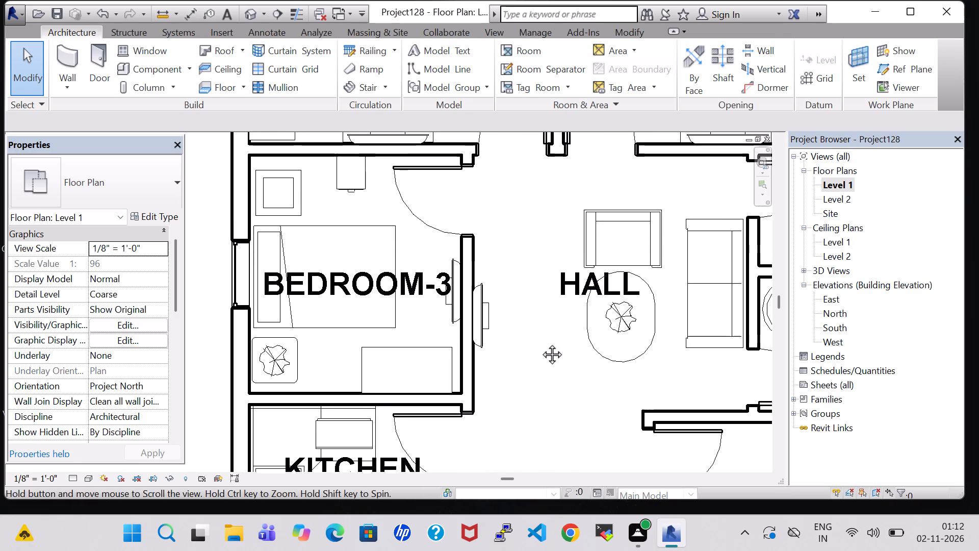
{"action": "middle_click_drag", "start_coordinate": [540, 343], "coordinate": [540, 363]}
{"action": "scroll", "coordinate": [540, 363], "scroll_direction": "down", "scroll_amount": 3}
{"action": "middle_click_drag", "start_coordinate": [540, 363], "coordinate": [477, 373]}
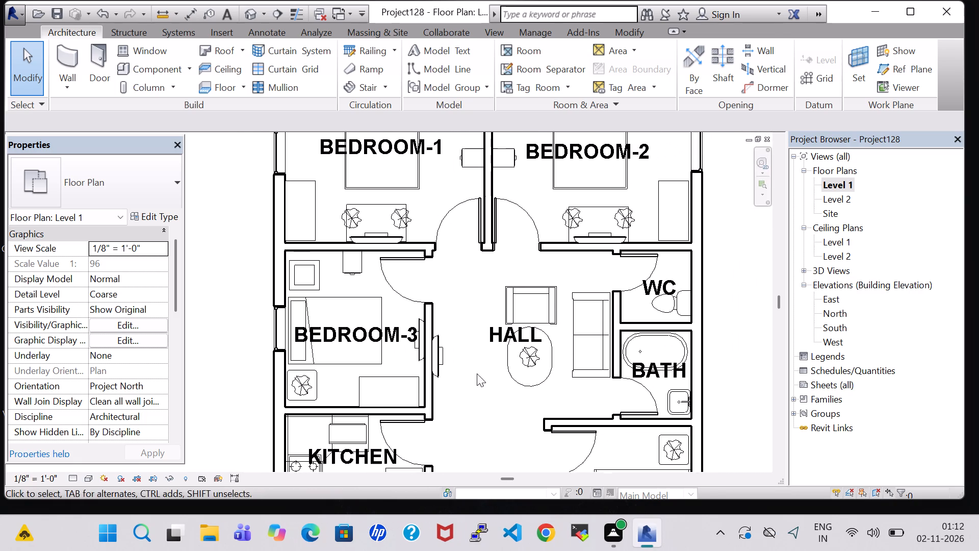
{"action": "left_click", "coordinate": [514, 289]}
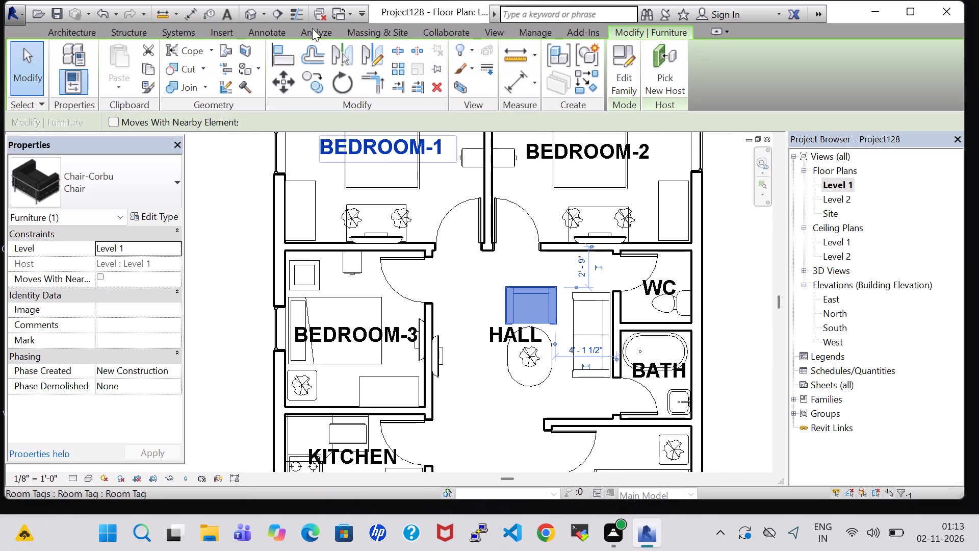
Hide the Roofs category in the 3D view through the Visibility/Graphic Overrides.
{"action": "left_click", "coordinate": [248, 9]}
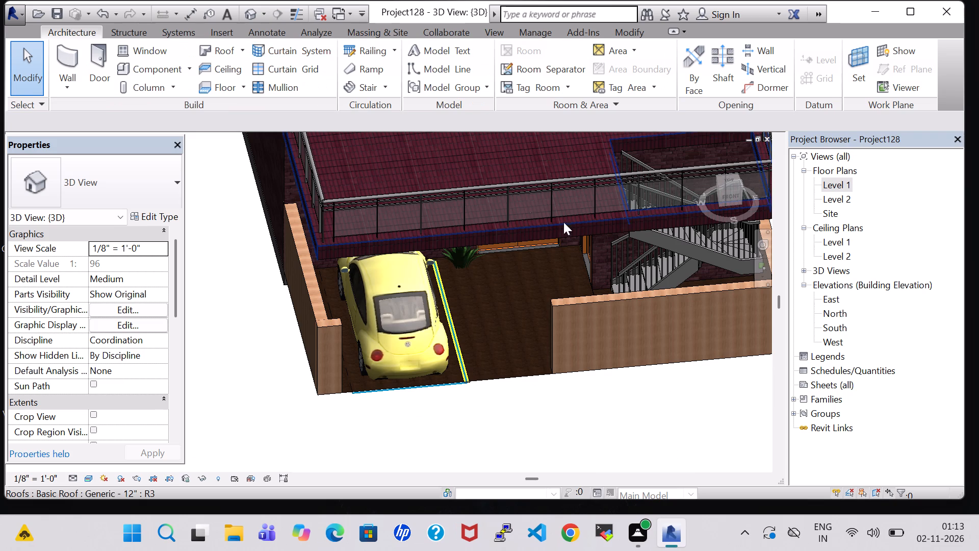
{"action": "scroll", "coordinate": [603, 260], "scroll_direction": "down", "scroll_amount": 2}
{"action": "middle_click_drag", "start_coordinate": [510, 288], "coordinate": [452, 416]}
{"action": "type", "text": "VG"}
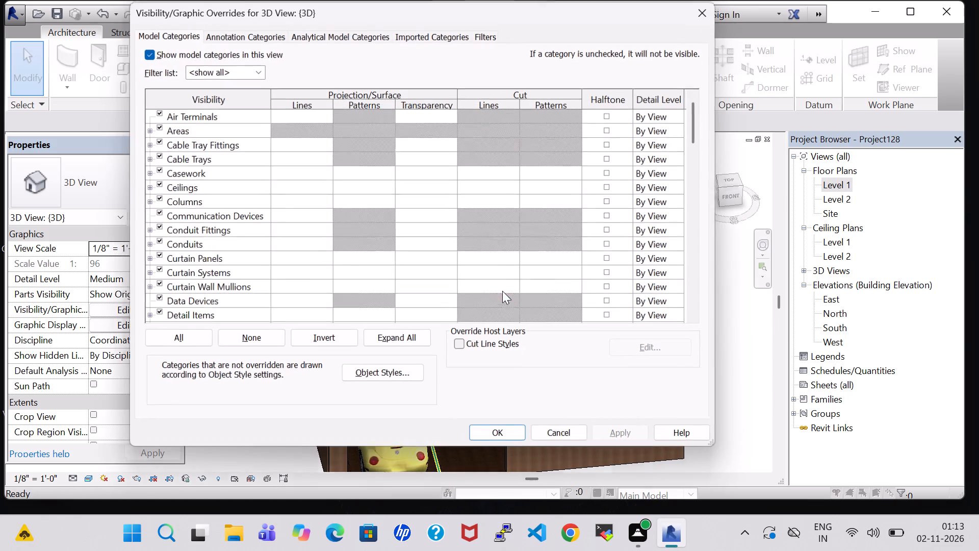
{"action": "scroll", "coordinate": [380, 238], "scroll_direction": "down", "scroll_amount": 10}
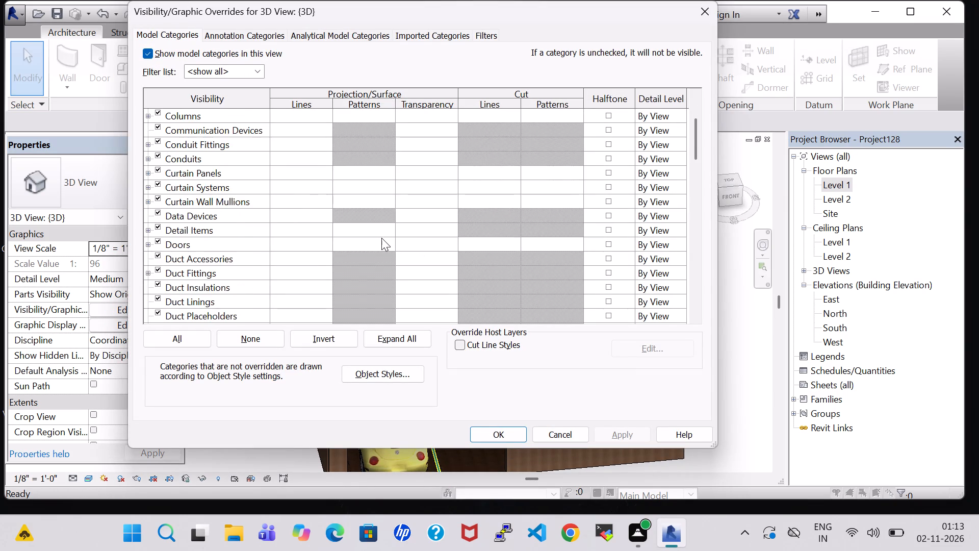
{"action": "scroll", "coordinate": [381, 238], "scroll_direction": "down", "scroll_amount": 20}
{"action": "scroll", "coordinate": [381, 238], "scroll_direction": "down", "scroll_amount": 4}
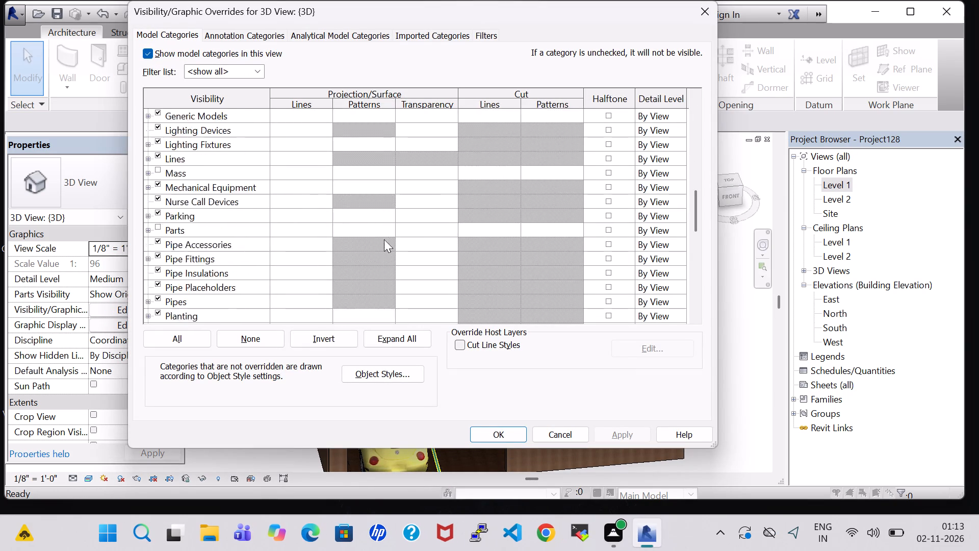
{"action": "scroll", "coordinate": [384, 239], "scroll_direction": "down", "scroll_amount": 9}
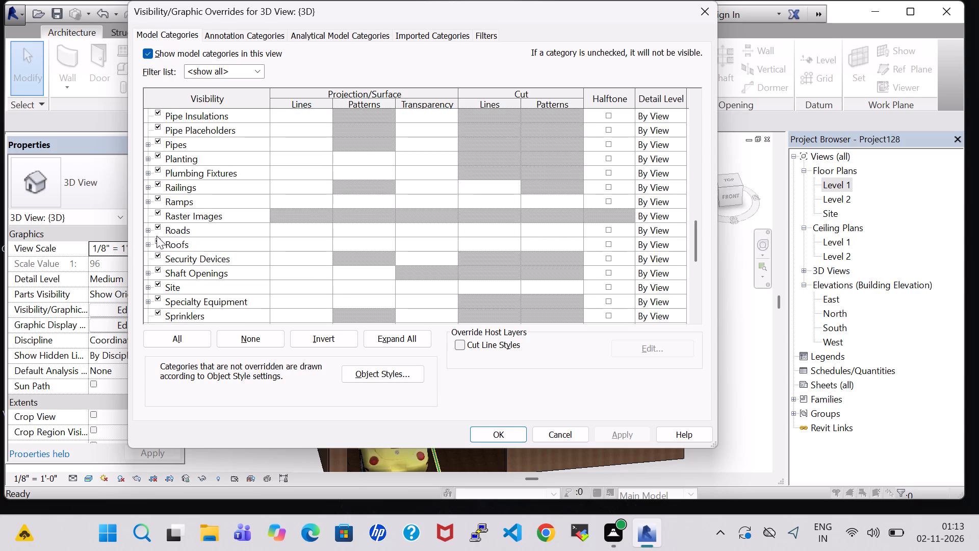
{"action": "left_click", "coordinate": [161, 239]}
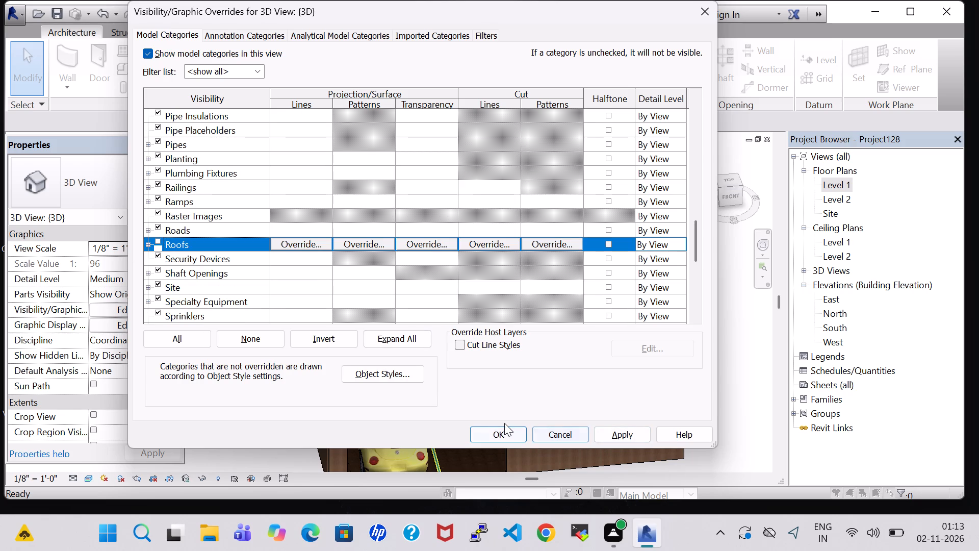
{"action": "left_click", "coordinate": [506, 428]}
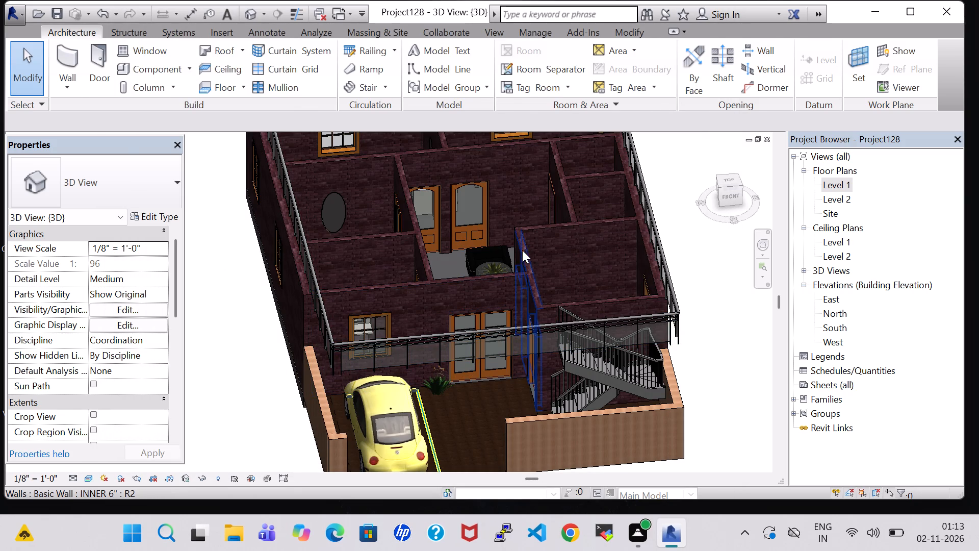
Set the cushion material of the hall's Chair-Corbu type to Oak Flooring, keeping the chrome frame material.
{"action": "middle_click_drag", "start_coordinate": [526, 204], "coordinate": [525, 303], "text": "shift"}
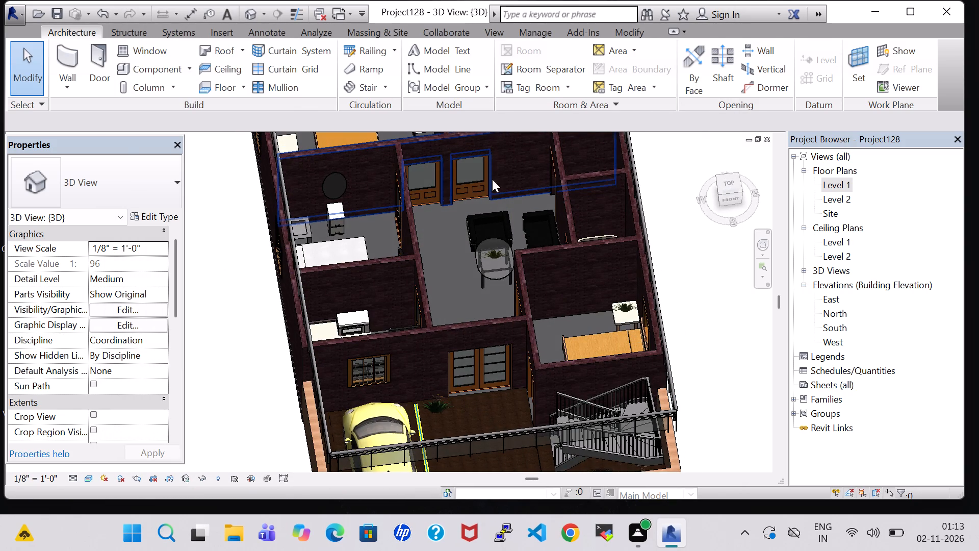
{"action": "left_click", "coordinate": [493, 215]}
{"action": "left_click", "coordinate": [490, 211]}
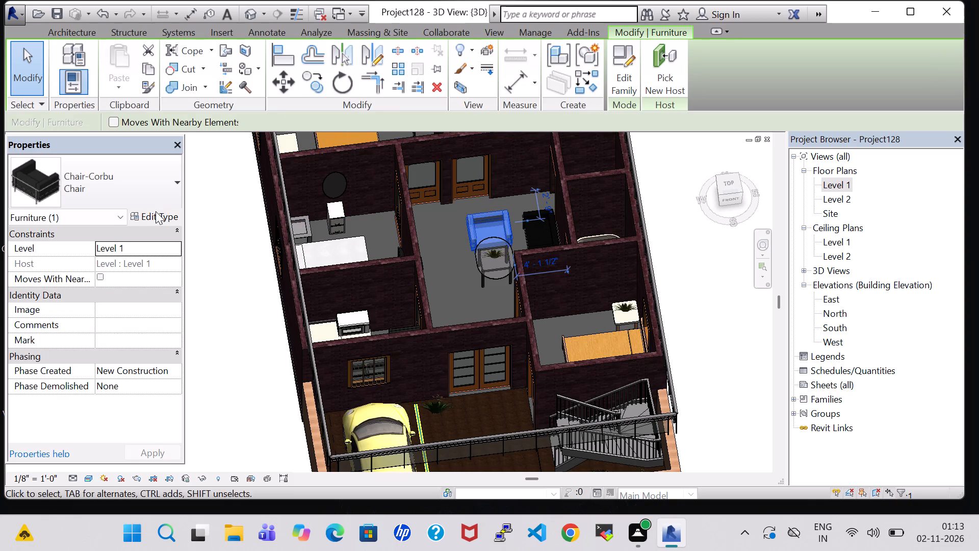
{"action": "left_click", "coordinate": [154, 212]}
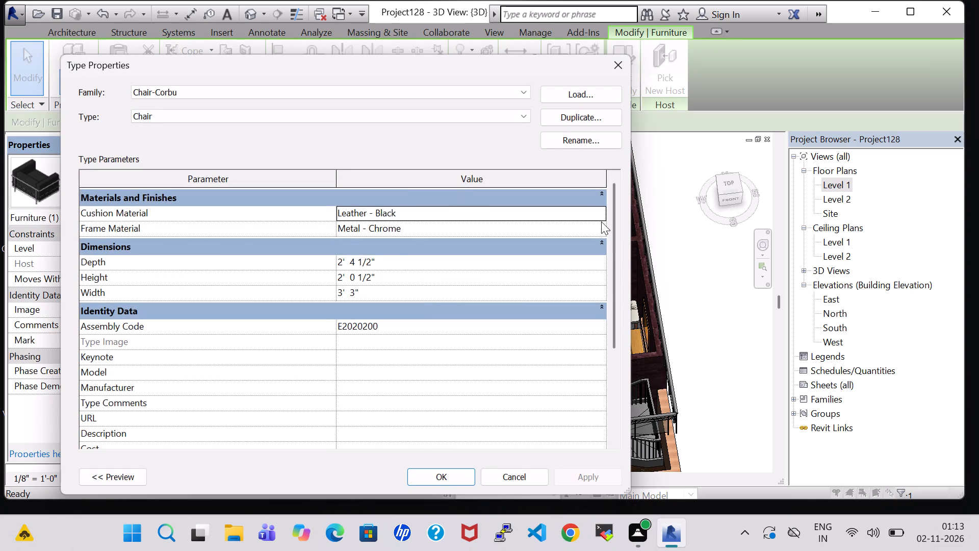
{"action": "left_click", "coordinate": [601, 213]}
{"action": "scroll", "coordinate": [388, 288], "scroll_direction": "down", "scroll_amount": 1}
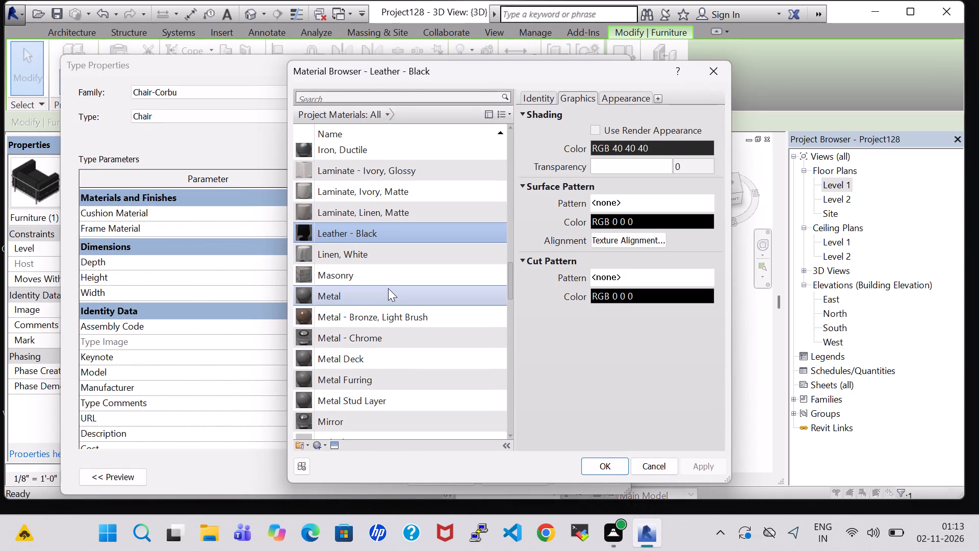
{"action": "scroll", "coordinate": [354, 395], "scroll_direction": "down", "scroll_amount": 2}
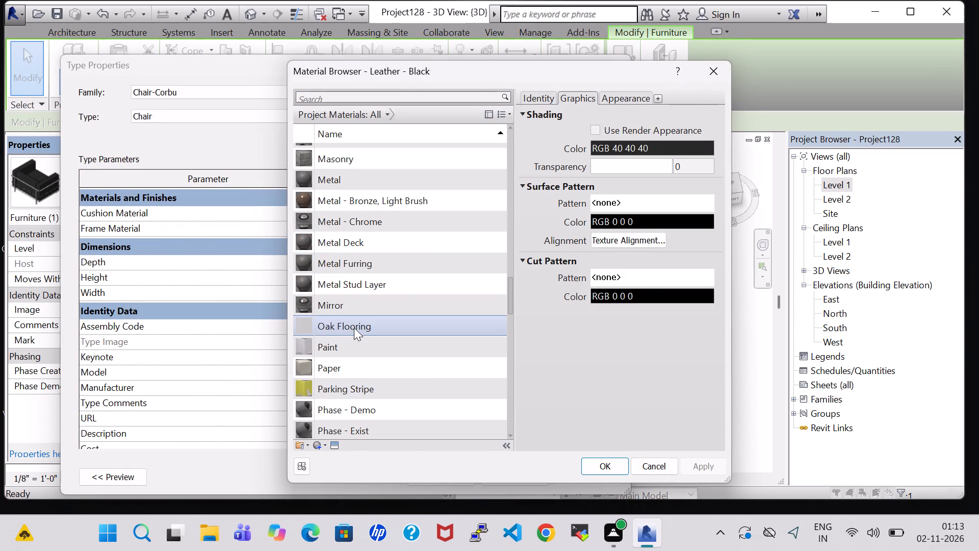
{"action": "left_click", "coordinate": [354, 328]}
{"action": "left_click", "coordinate": [597, 458]}
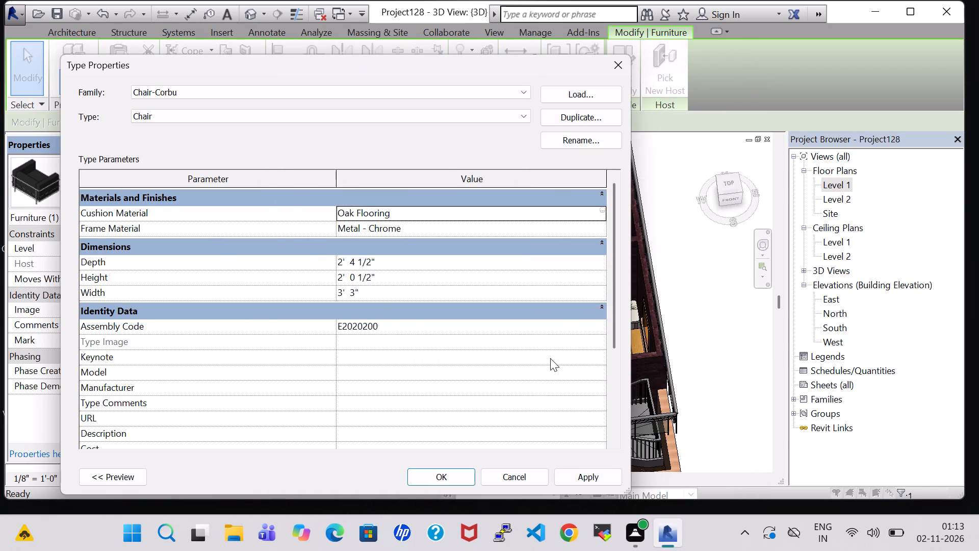
{"action": "left_click", "coordinate": [601, 223]}
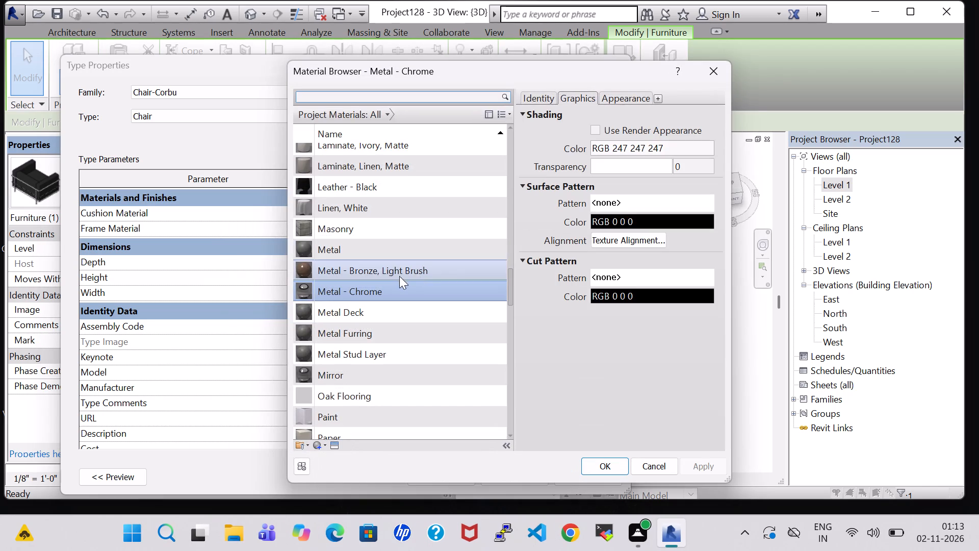
{"action": "left_click", "coordinate": [706, 77]}
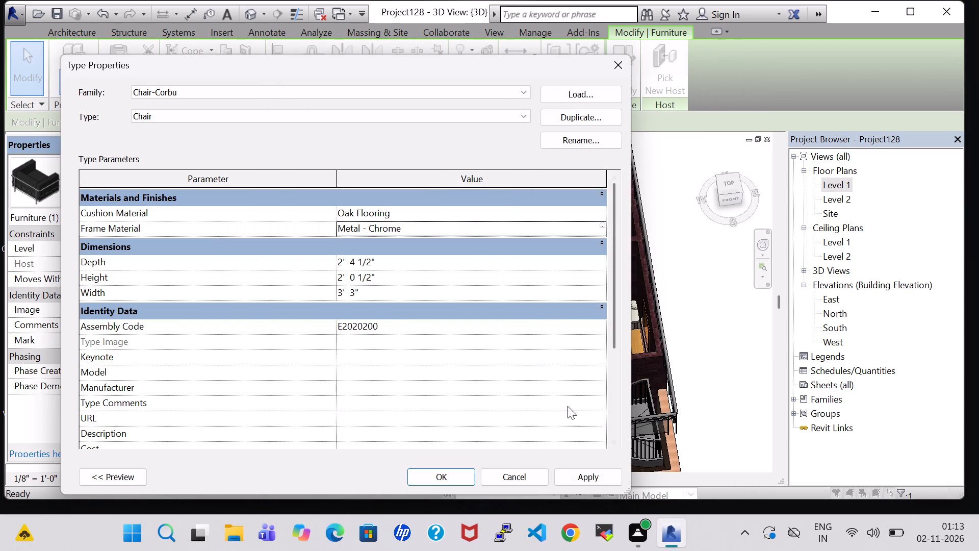
{"action": "left_click", "coordinate": [442, 477]}
{"action": "left_click", "coordinate": [723, 295]}
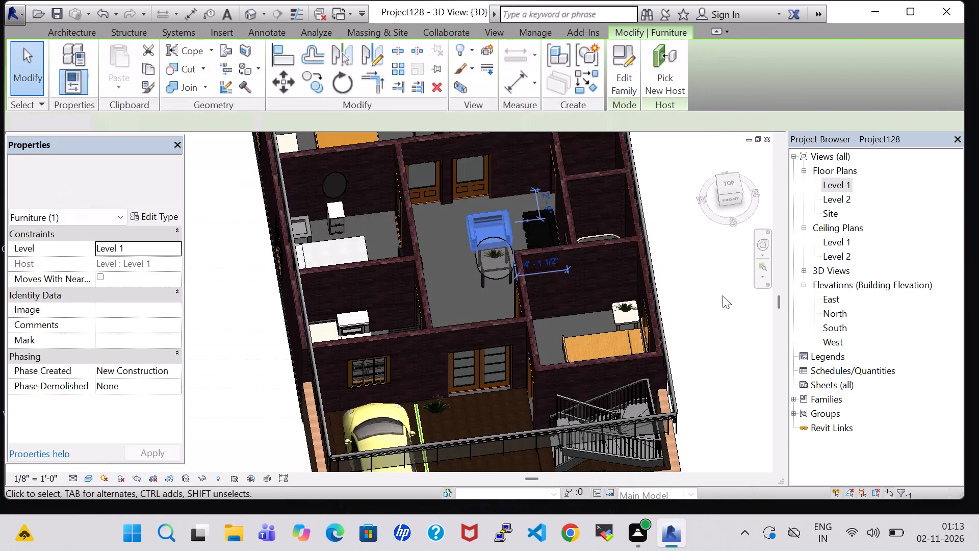
Set the cushion material of the hall's Sofa-Corbu type to Oak Flooring.
{"action": "left_click", "coordinate": [535, 211]}
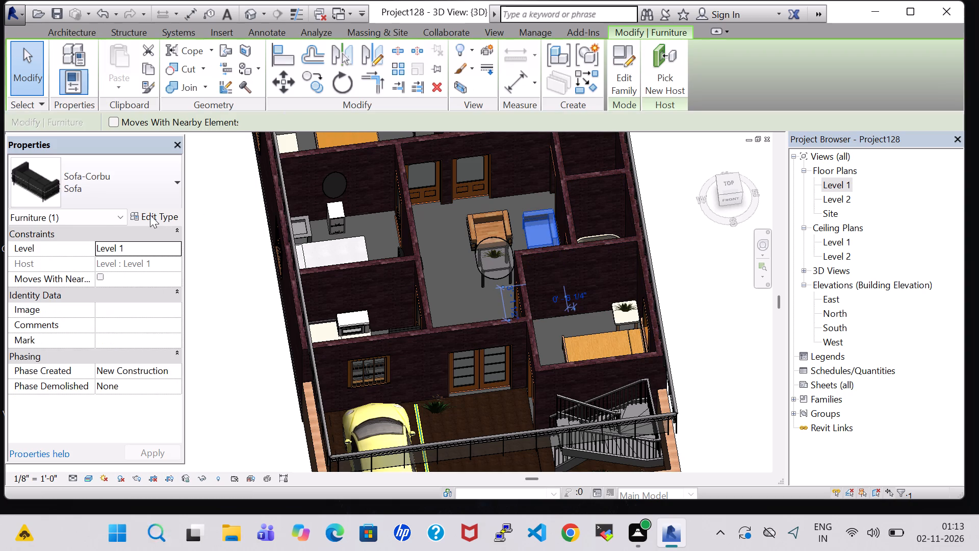
{"action": "left_click", "coordinate": [147, 215]}
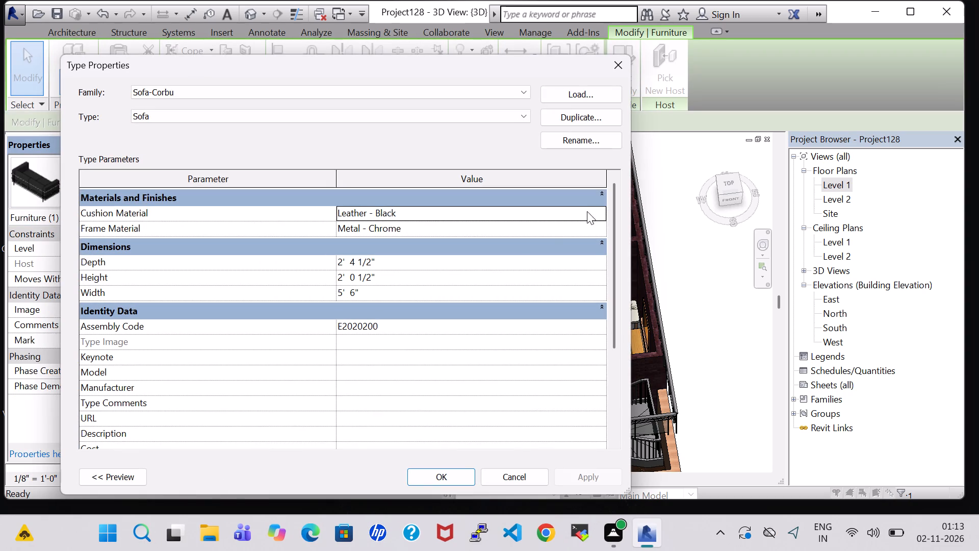
{"action": "left_click", "coordinate": [604, 208]}
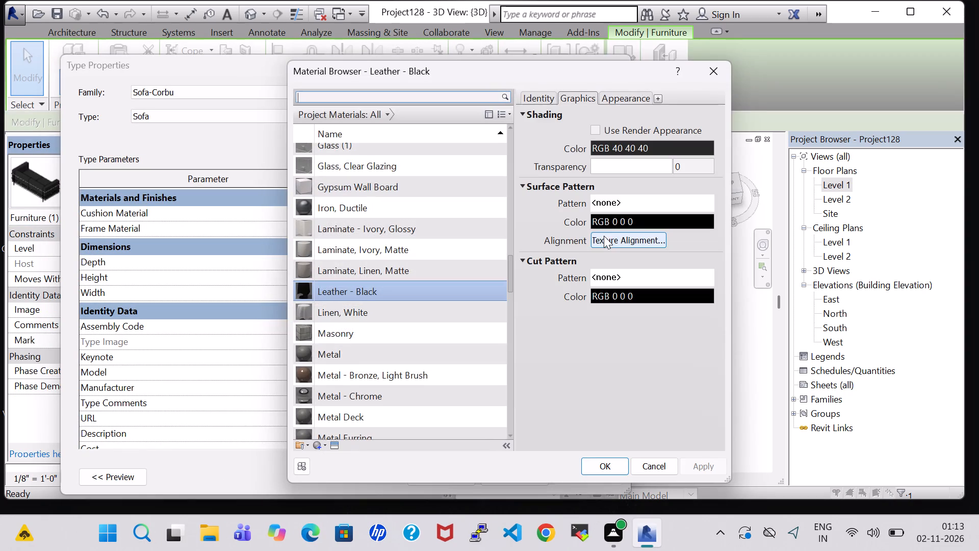
{"action": "scroll", "coordinate": [436, 316], "scroll_direction": "down", "scroll_amount": 2}
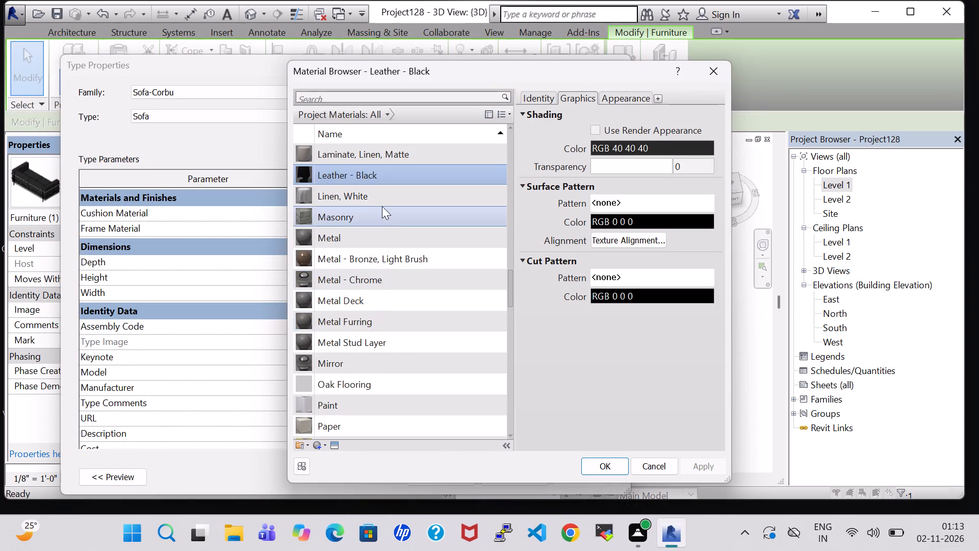
{"action": "left_click", "coordinate": [395, 381]}
{"action": "left_click", "coordinate": [603, 462]}
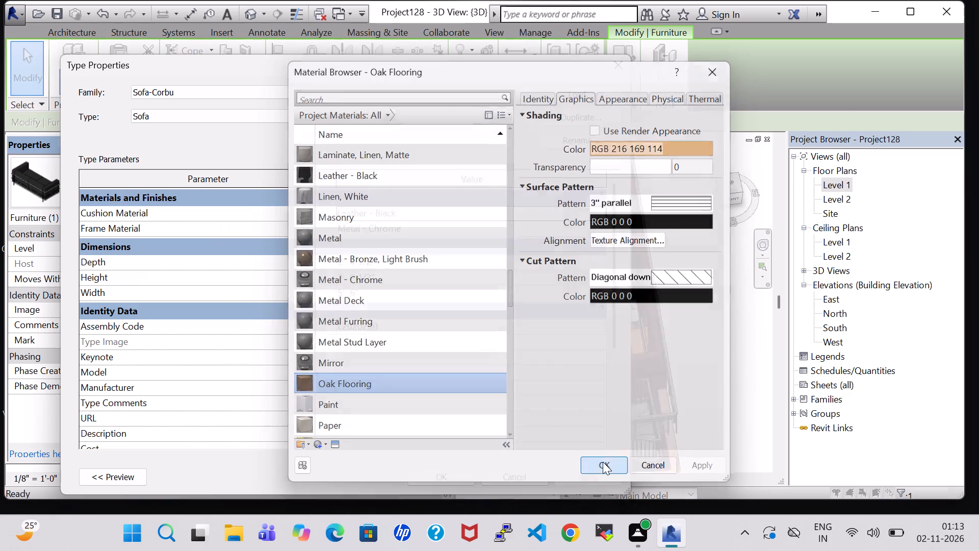
{"action": "left_click", "coordinate": [439, 479]}
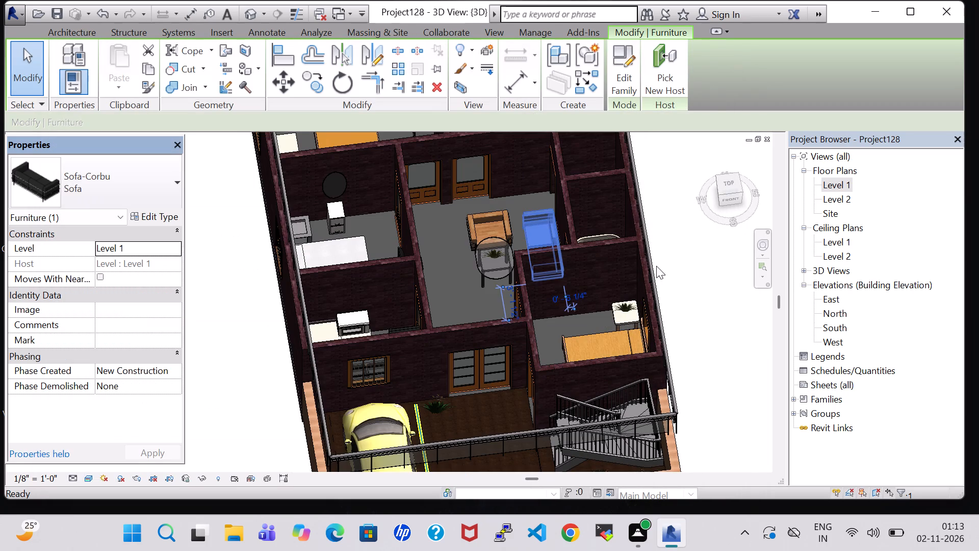
{"action": "left_click", "coordinate": [656, 266]}
Examine the hall sofa and chair finishes and the sofa's fit between the WC and bath doors in 3D.
{"action": "middle_click_drag", "start_coordinate": [499, 216], "coordinate": [509, 269], "text": "shift"}
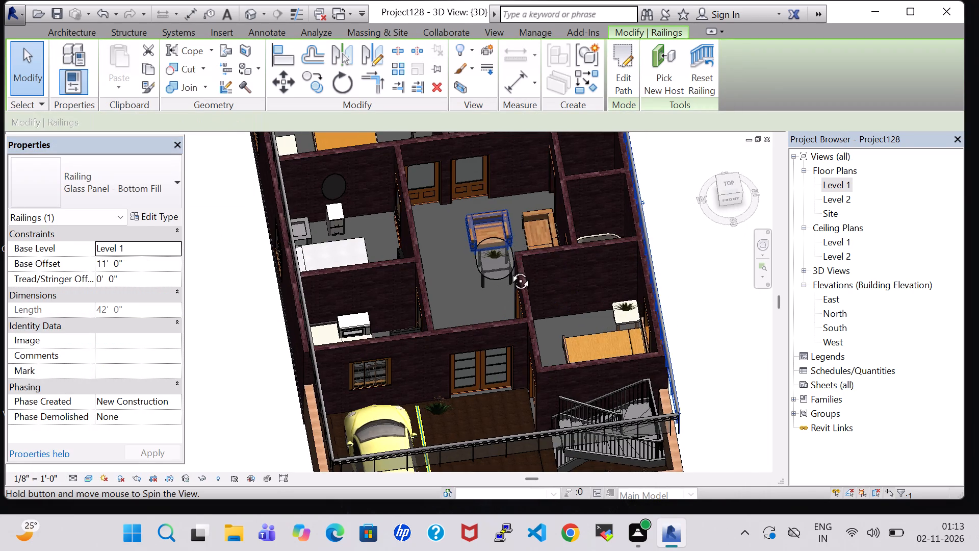
{"action": "middle_click_drag", "start_coordinate": [509, 269], "coordinate": [509, 284], "text": "shift"}
{"action": "scroll", "coordinate": [509, 284], "scroll_direction": "up", "scroll_amount": 6}
{"action": "middle_click_drag", "start_coordinate": [503, 205], "coordinate": [502, 223], "text": "shift"}
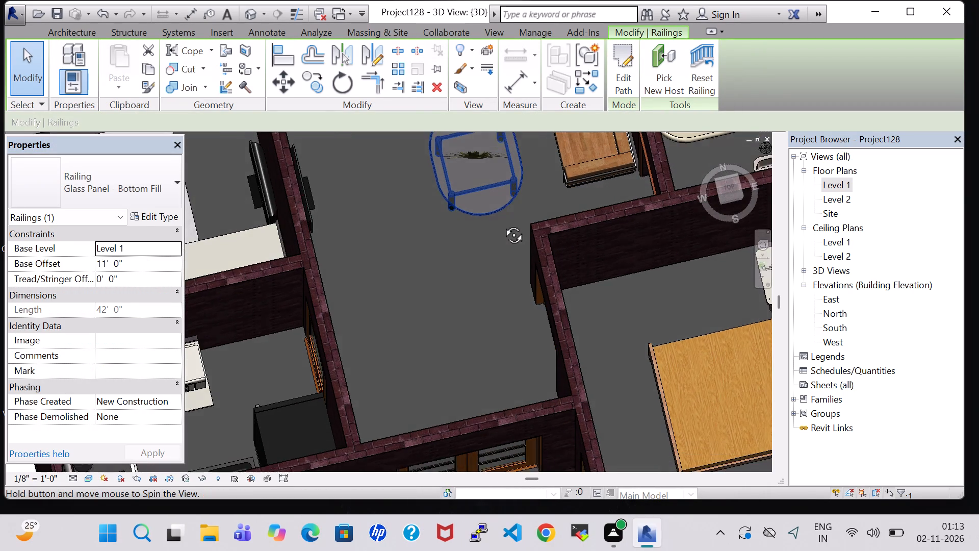
{"action": "middle_click_drag", "start_coordinate": [502, 223], "coordinate": [501, 230], "text": "shift"}
{"action": "middle_click_drag", "start_coordinate": [501, 230], "coordinate": [574, 148], "text": "shift"}
{"action": "scroll", "coordinate": [574, 148], "scroll_direction": "up", "scroll_amount": 1, "text": "shift"}
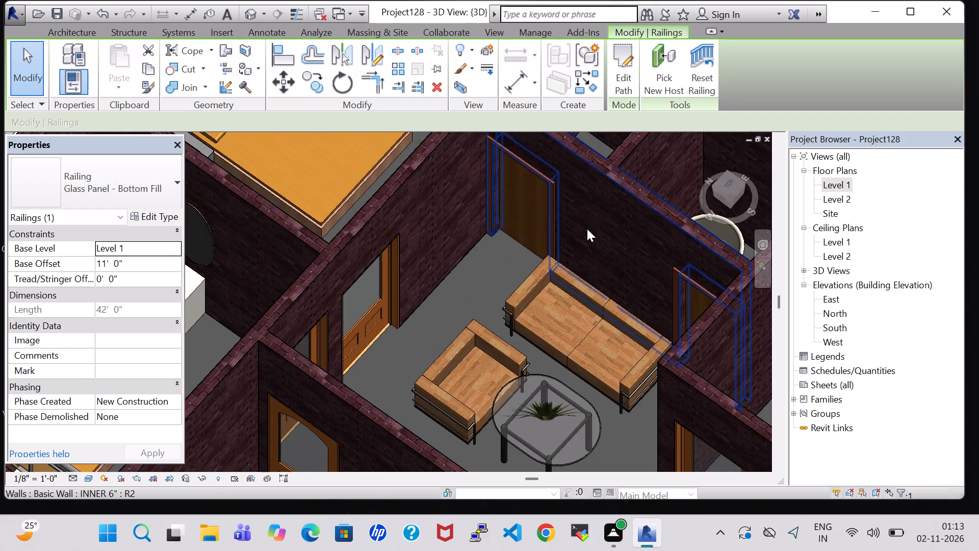
{"action": "middle_click_drag", "start_coordinate": [587, 229], "coordinate": [617, 234], "text": "shift"}
{"action": "middle_click_drag", "start_coordinate": [633, 310], "coordinate": [650, 316]}
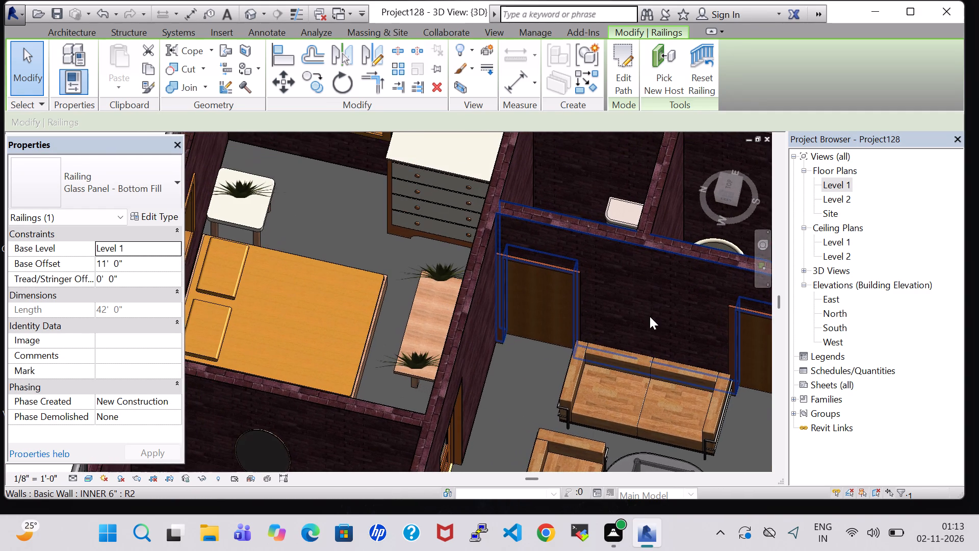
{"action": "scroll", "coordinate": [650, 321], "scroll_direction": "up", "scroll_amount": 5}
{"action": "middle_click_drag", "start_coordinate": [630, 316], "coordinate": [647, 321], "text": "shift"}
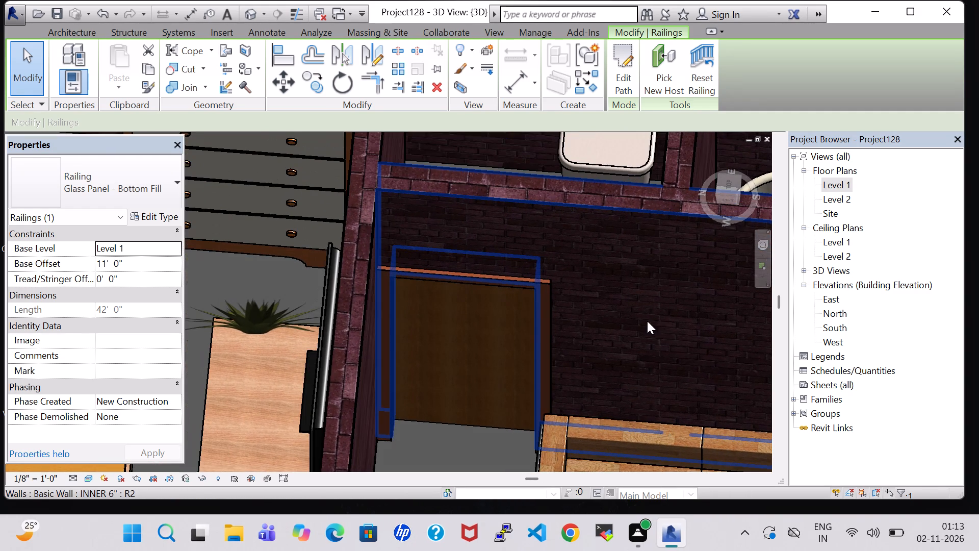
{"action": "scroll", "coordinate": [647, 357], "scroll_direction": "down", "scroll_amount": 5}
{"action": "middle_click_drag", "start_coordinate": [647, 361], "coordinate": [647, 333]}
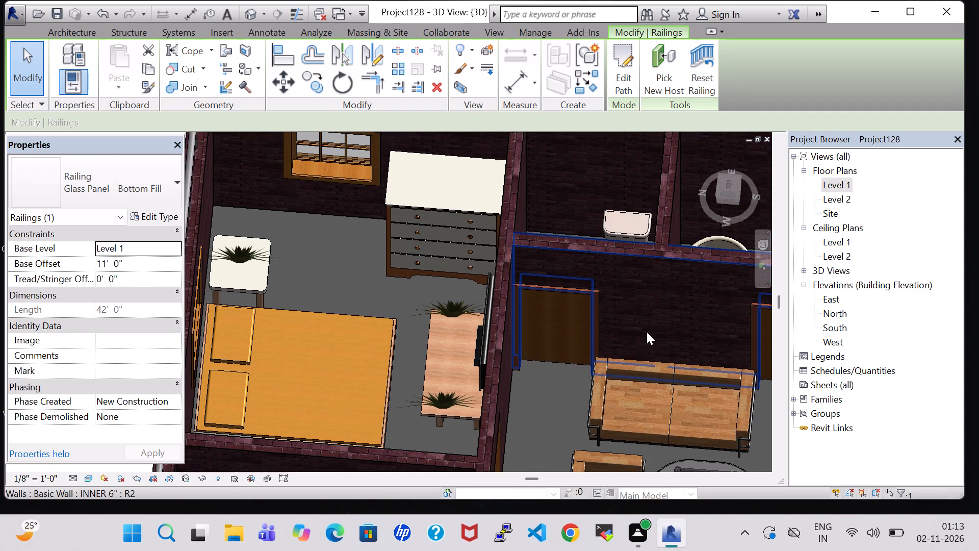
Set the width of the hall's Sofa-Corbu type to 5' 2".
{"action": "left_click", "coordinate": [661, 367]}
{"action": "left_click", "coordinate": [169, 220]}
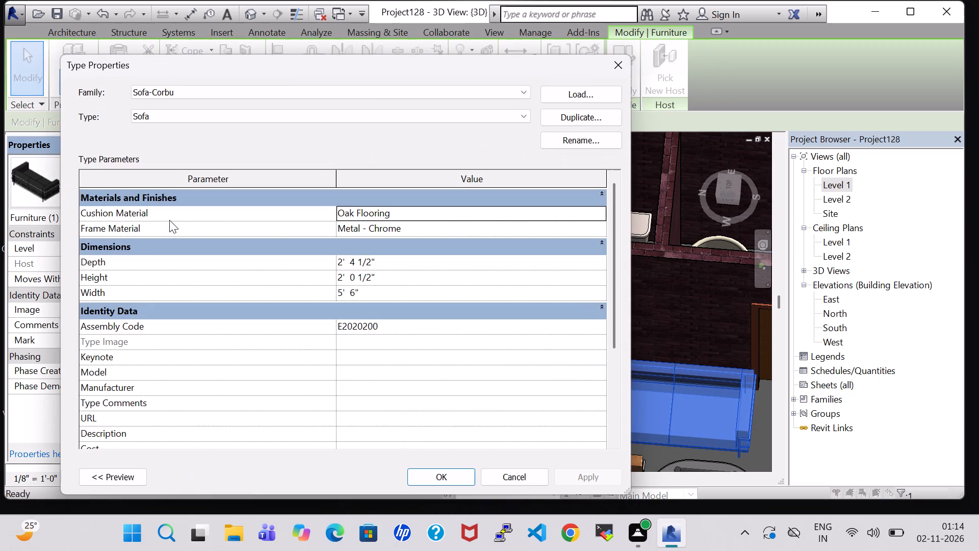
{"action": "left_click", "coordinate": [356, 295]}
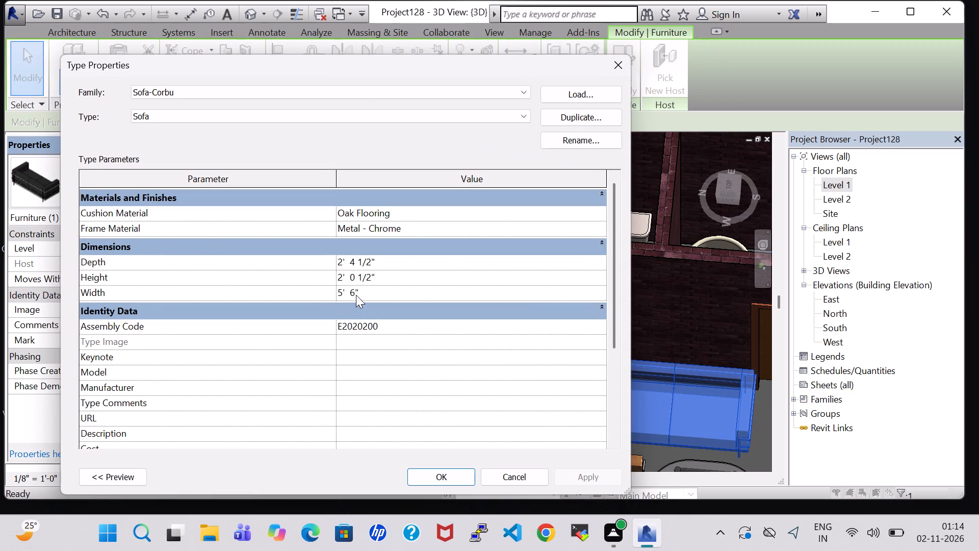
{"action": "key", "text": "BackSpace"}
{"action": "key", "text": "2"}
{"action": "left_click", "coordinate": [447, 473]}
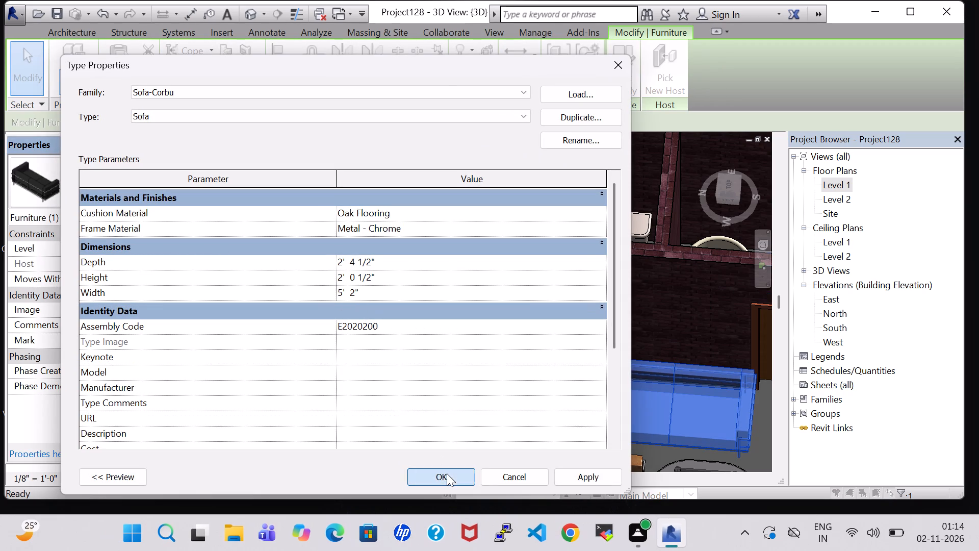
{"action": "left_click", "coordinate": [598, 342]}
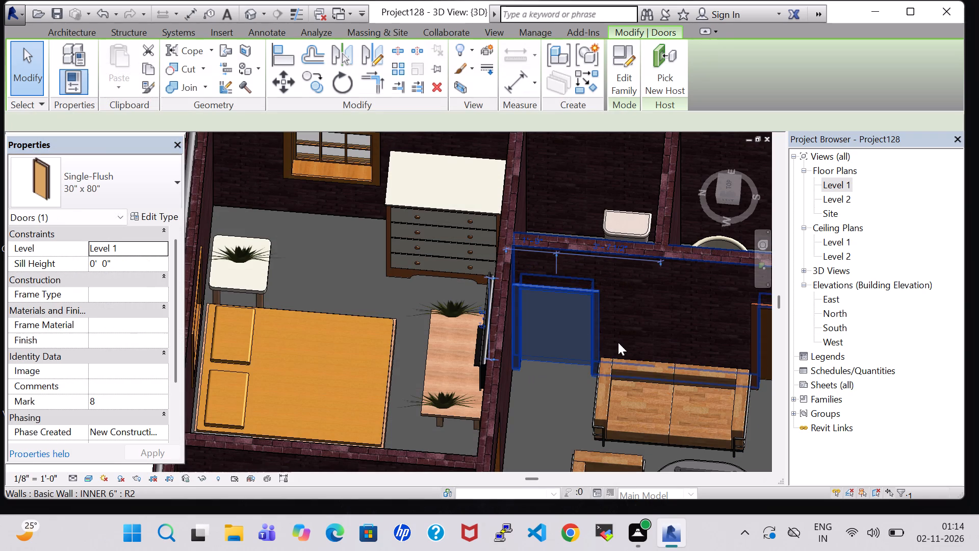
{"action": "left_click", "coordinate": [658, 453]}
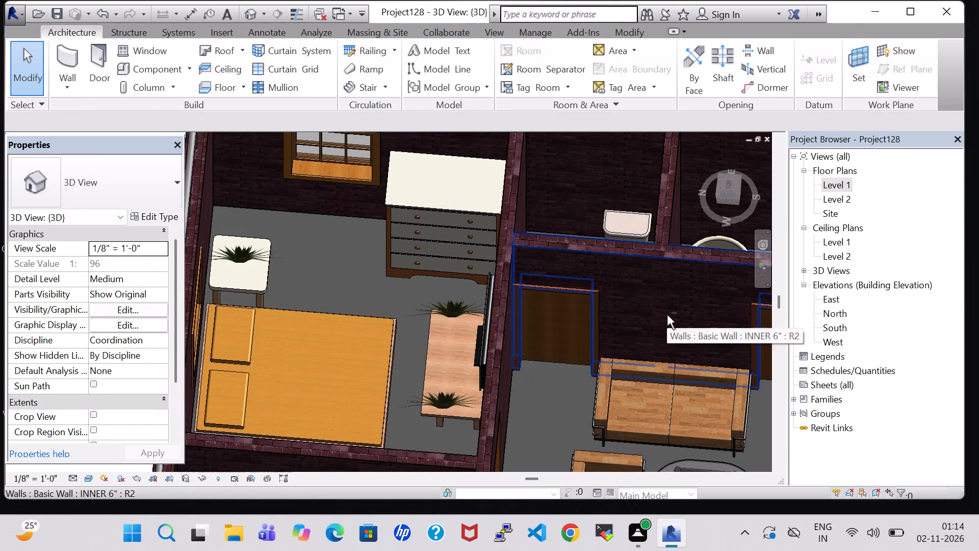
{"action": "middle_click_drag", "start_coordinate": [667, 315], "coordinate": [636, 324], "text": "shift"}
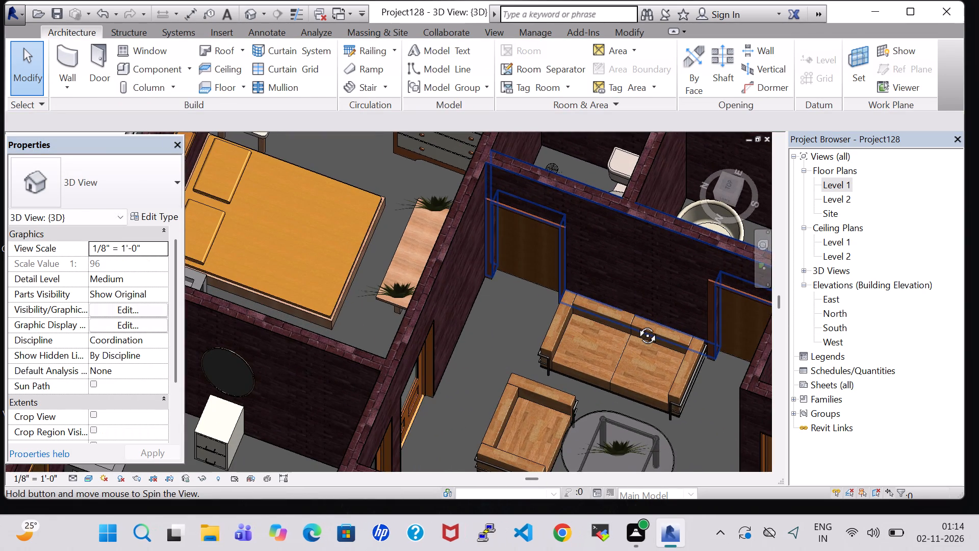
Examine the hall, bedroom, WC and bath furnishings from above in 3D and on the Level 1 floor plan.
{"action": "middle_click_drag", "start_coordinate": [636, 324], "coordinate": [639, 266], "text": "shift"}
{"action": "scroll", "coordinate": [615, 316], "scroll_direction": "down", "scroll_amount": 2}
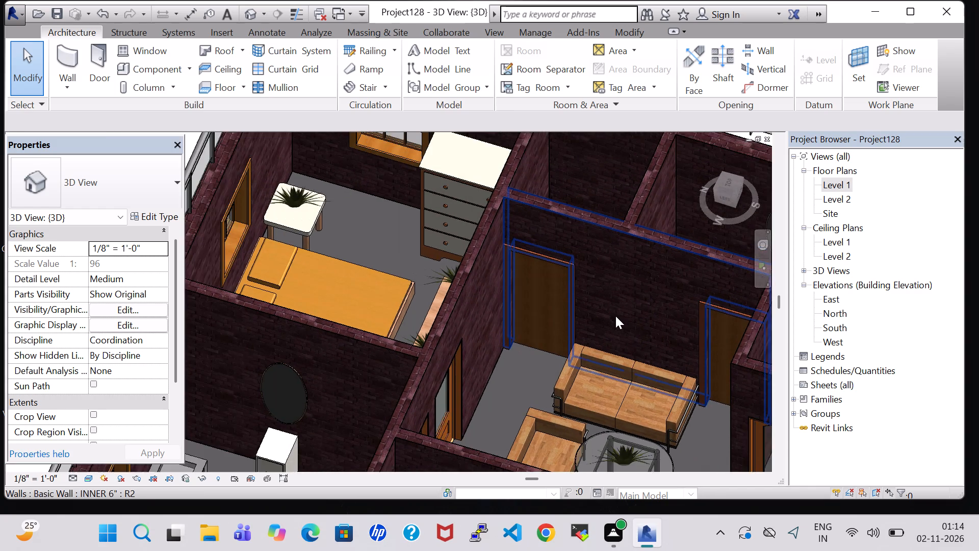
{"action": "scroll", "coordinate": [615, 316], "scroll_direction": "down", "scroll_amount": 2}
{"action": "middle_click_drag", "start_coordinate": [628, 363], "coordinate": [639, 433], "text": "shift"}
{"action": "middle_click_drag", "start_coordinate": [640, 423], "coordinate": [640, 428], "text": "shift"}
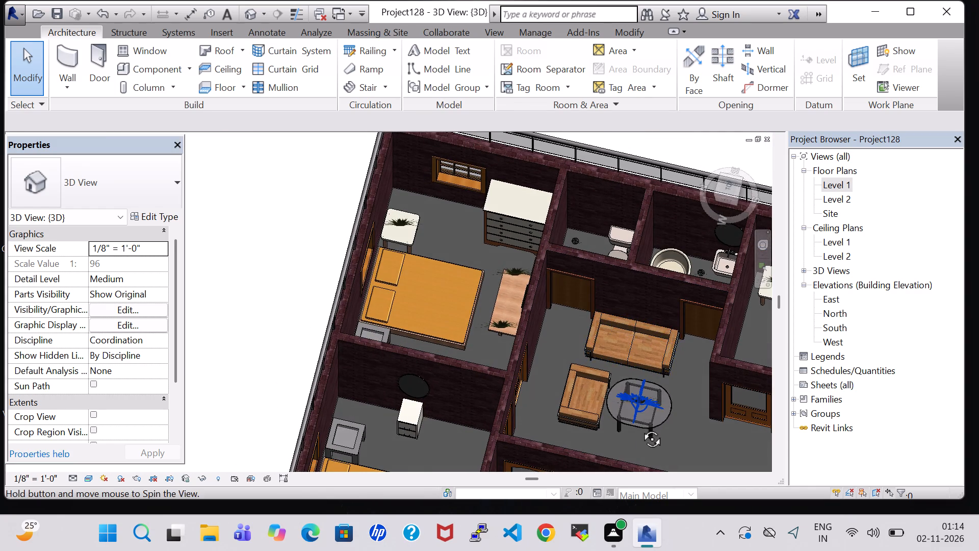
{"action": "middle_click_drag", "start_coordinate": [640, 428], "coordinate": [643, 465], "text": "shift"}
{"action": "middle_click_drag", "start_coordinate": [672, 413], "coordinate": [660, 468], "text": "shift"}
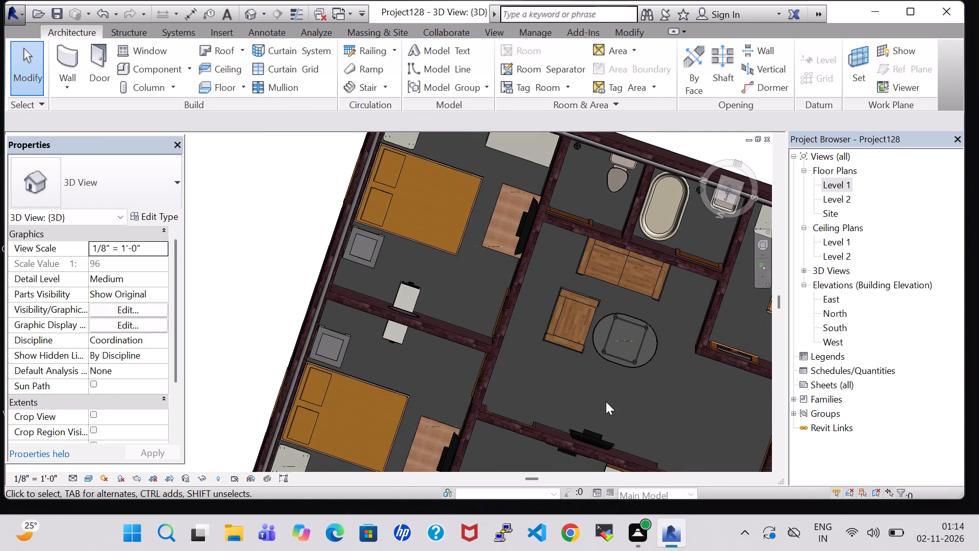
{"action": "middle_click_drag", "start_coordinate": [606, 402], "coordinate": [628, 396]}
{"action": "middle_click_drag", "start_coordinate": [630, 386], "coordinate": [634, 361], "text": "shift"}
{"action": "middle_click_drag", "start_coordinate": [636, 354], "coordinate": [637, 345], "text": "shift"}
{"action": "middle_click_drag", "start_coordinate": [640, 317], "coordinate": [640, 308], "text": "shift"}
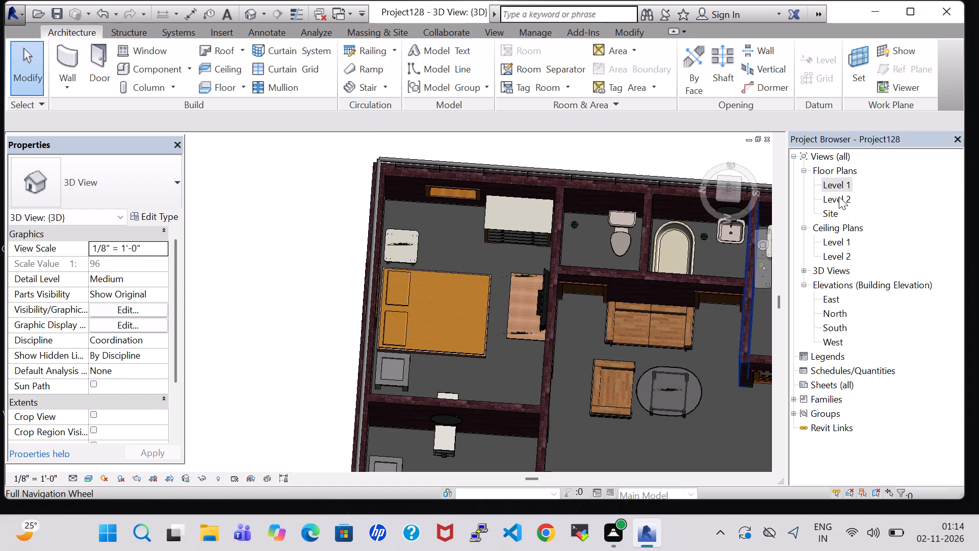
{"action": "left_click", "coordinate": [823, 180]}
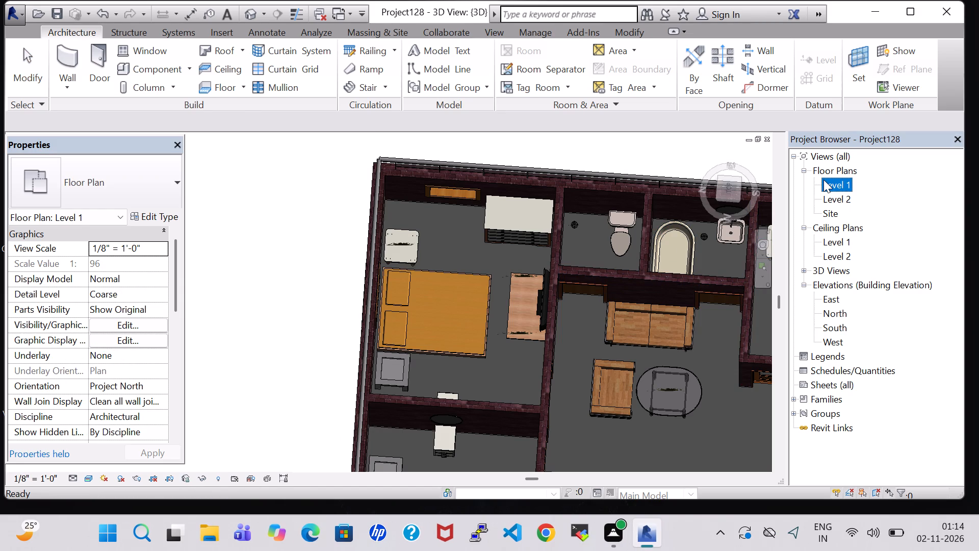
{"action": "double_click", "coordinate": [846, 186]}
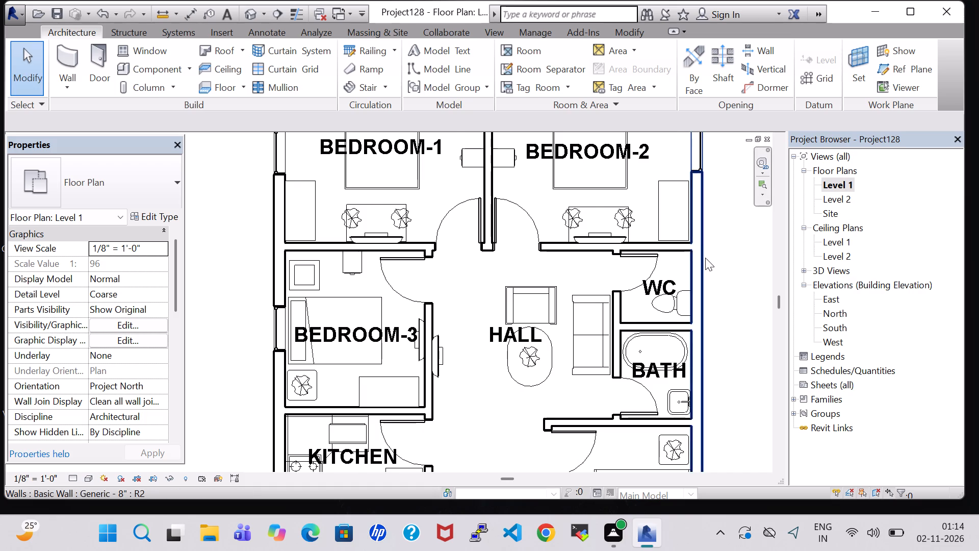
{"action": "scroll", "coordinate": [705, 257], "scroll_direction": "down", "scroll_amount": 6}
{"action": "middle_click_drag", "start_coordinate": [722, 256], "coordinate": [688, 295]}
{"action": "scroll", "coordinate": [688, 295], "scroll_direction": "up", "scroll_amount": 2}
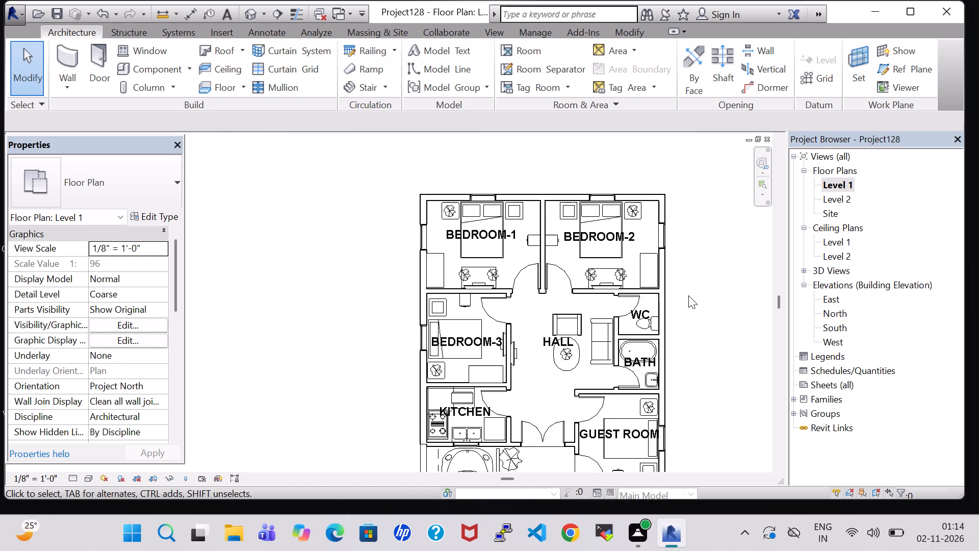
{"action": "scroll", "coordinate": [688, 295], "scroll_direction": "up", "scroll_amount": 4}
Turn on the Roofs category in the 3D view's visibility overrides.
{"action": "left_click", "coordinate": [250, 12]}
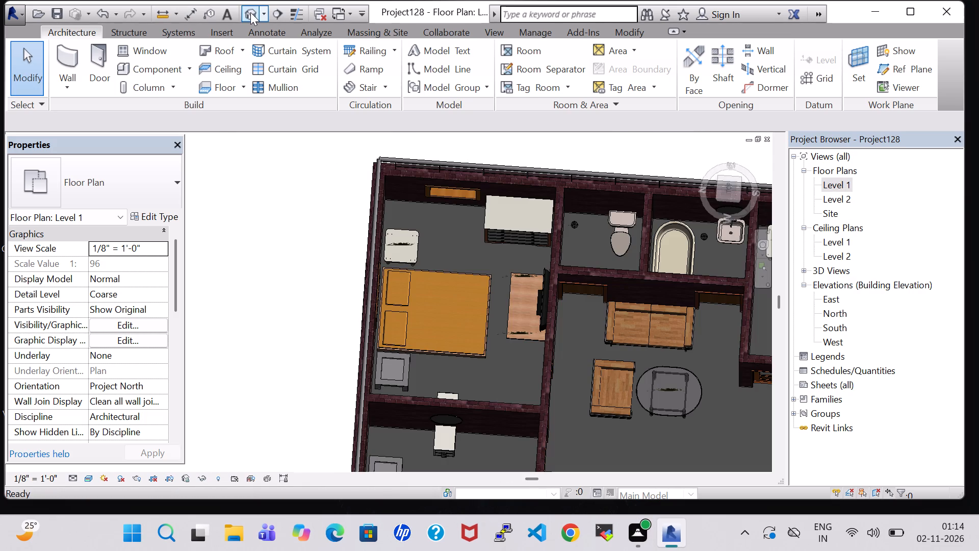
{"action": "type", "text": "VG"}
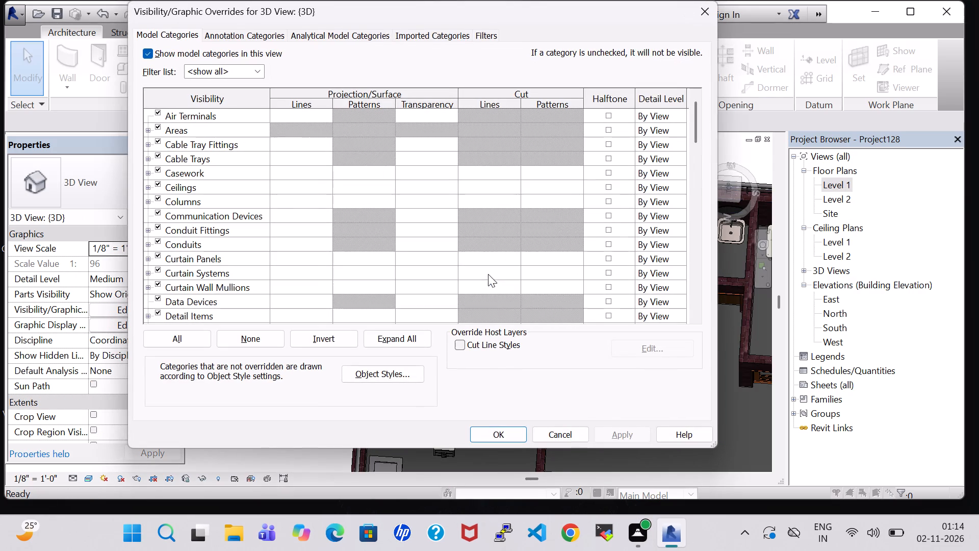
{"action": "key", "text": "r"}
{"action": "scroll", "coordinate": [258, 228], "scroll_direction": "down", "scroll_amount": 5}
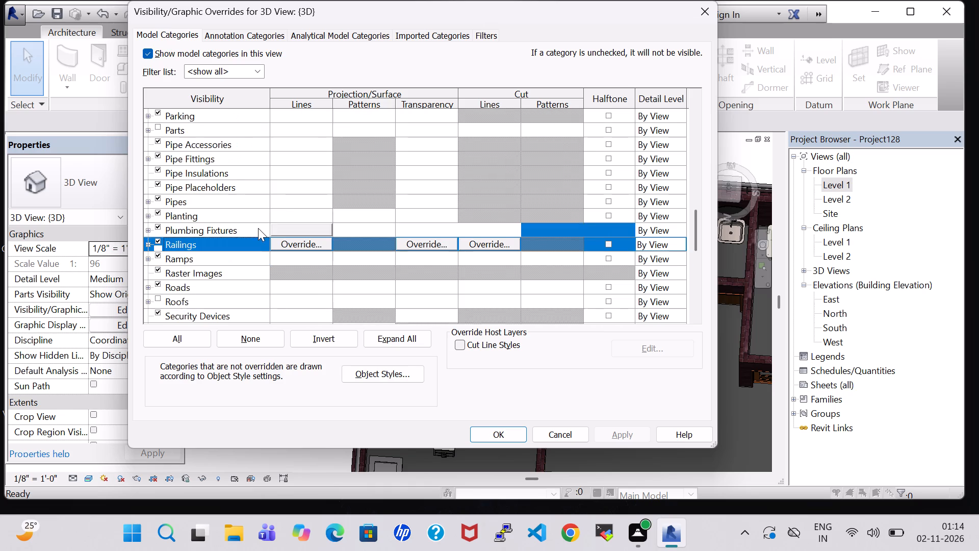
{"action": "scroll", "coordinate": [258, 228], "scroll_direction": "down", "scroll_amount": 5}
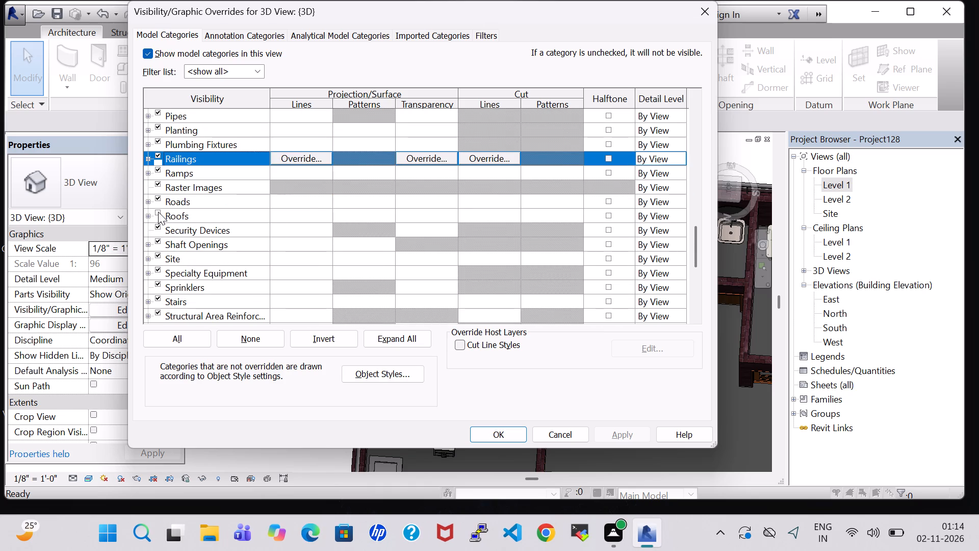
{"action": "left_click", "coordinate": [158, 212]}
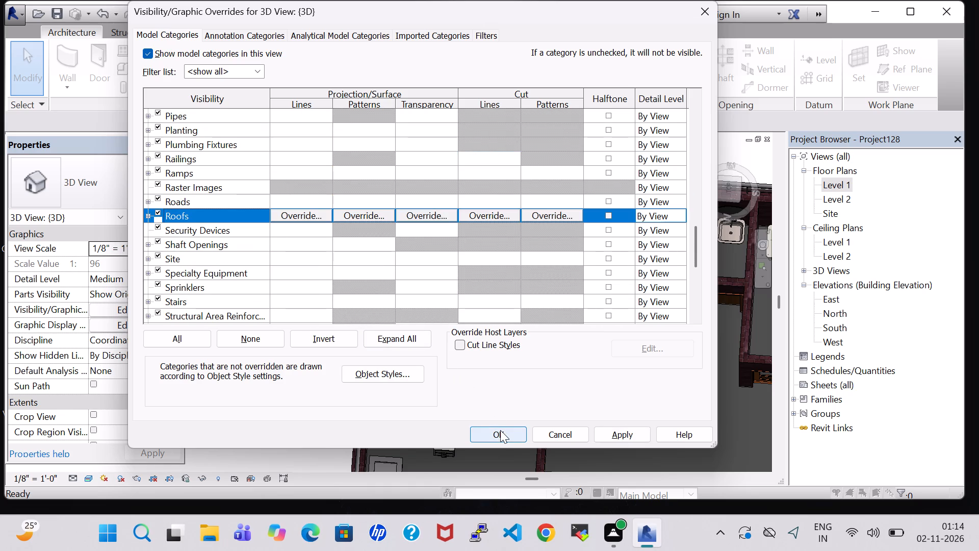
{"action": "left_click", "coordinate": [500, 430]}
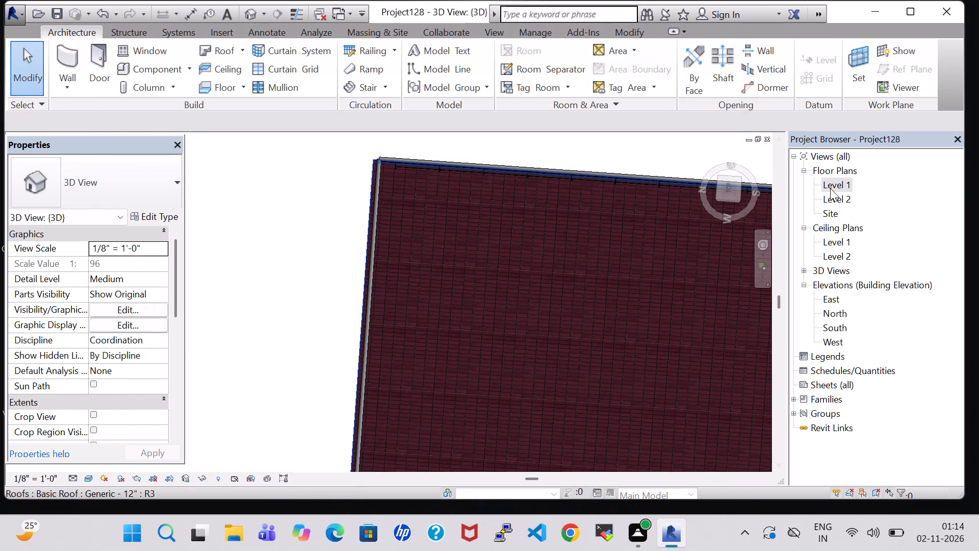
Place another Sink Vanity-Square 20" x 18" on Level 1 in the WC, rotated against the exterior wall above the toilet.
{"action": "double_click", "coordinate": [830, 187]}
{"action": "scroll", "coordinate": [607, 256], "scroll_direction": "down", "scroll_amount": 2}
{"action": "right_click", "coordinate": [614, 392]}
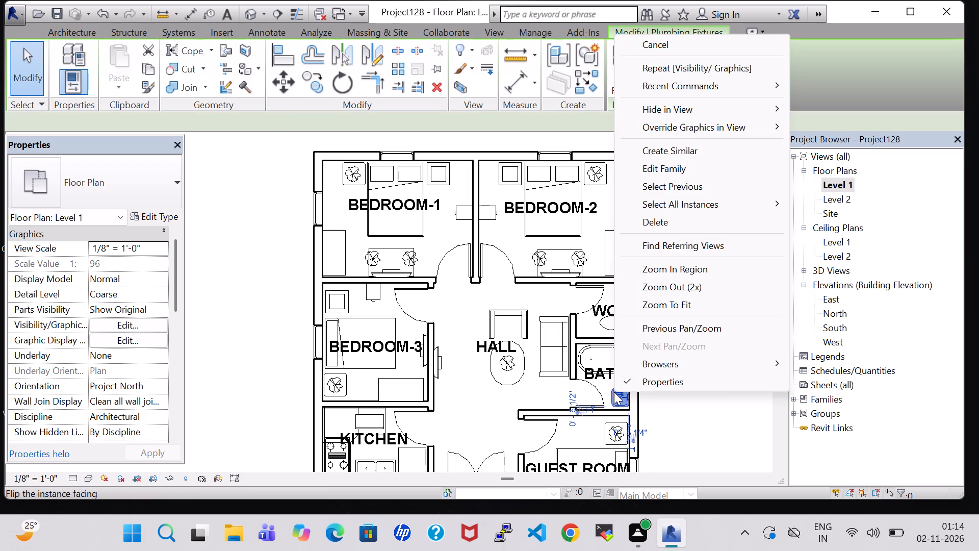
{"action": "left_click", "coordinate": [705, 143]}
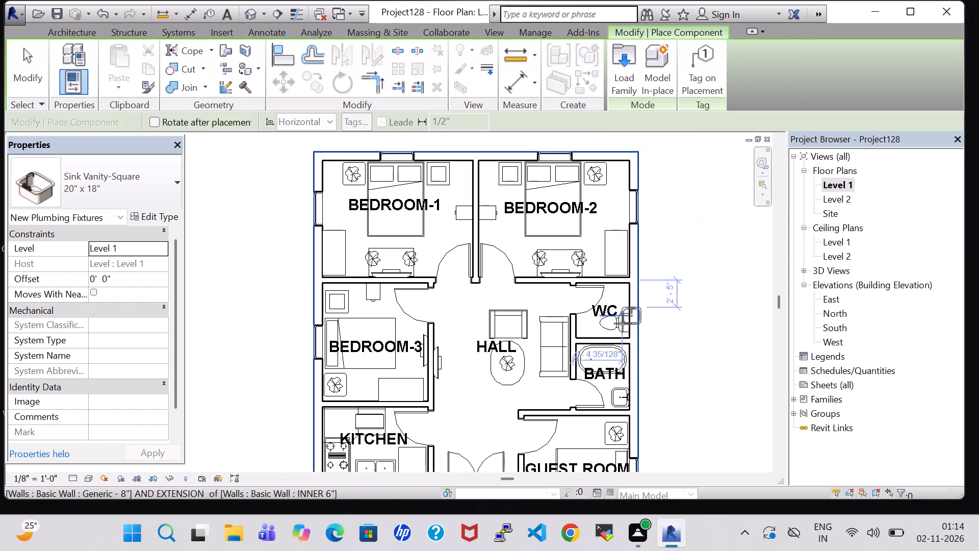
{"action": "scroll", "coordinate": [615, 335], "scroll_direction": "up", "scroll_amount": 8}
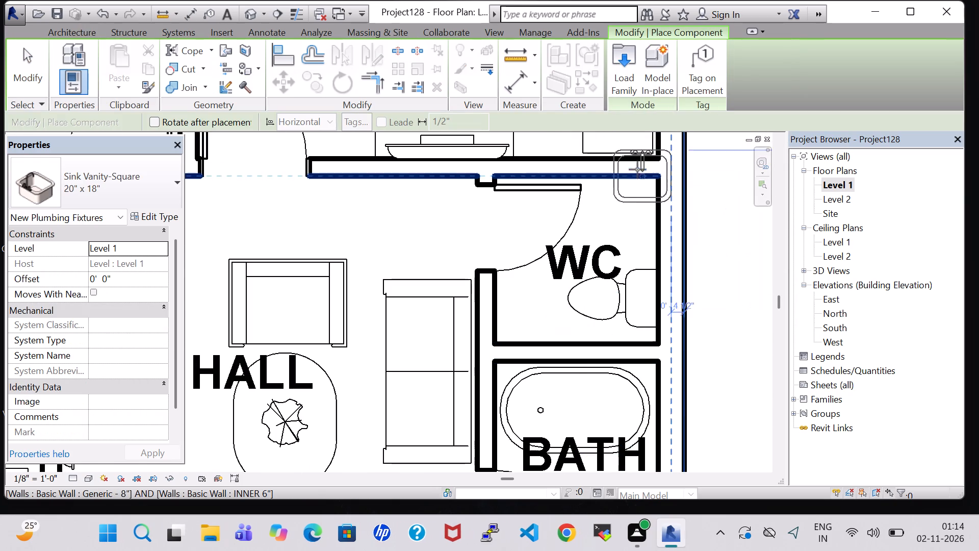
{"action": "key", "text": "space"}
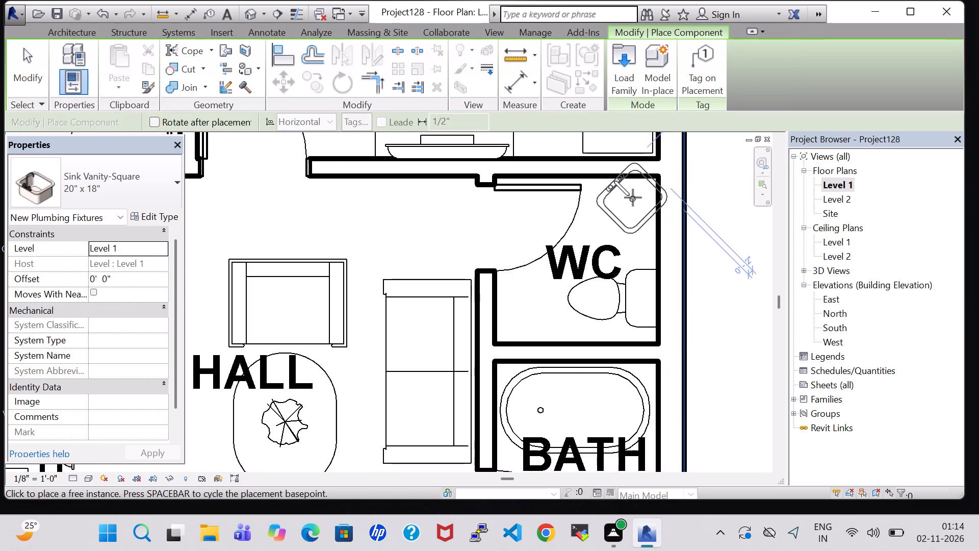
{"action": "key", "text": "space"}
{"action": "key", "text": "space"}
{"action": "key", "text": "space"}
{"action": "key", "text": "space"}
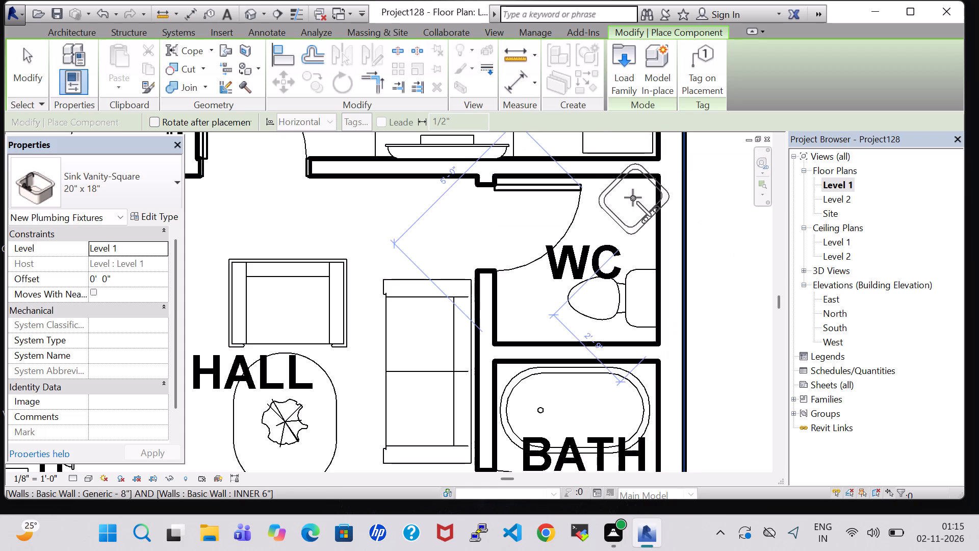
{"action": "key", "text": "space"}
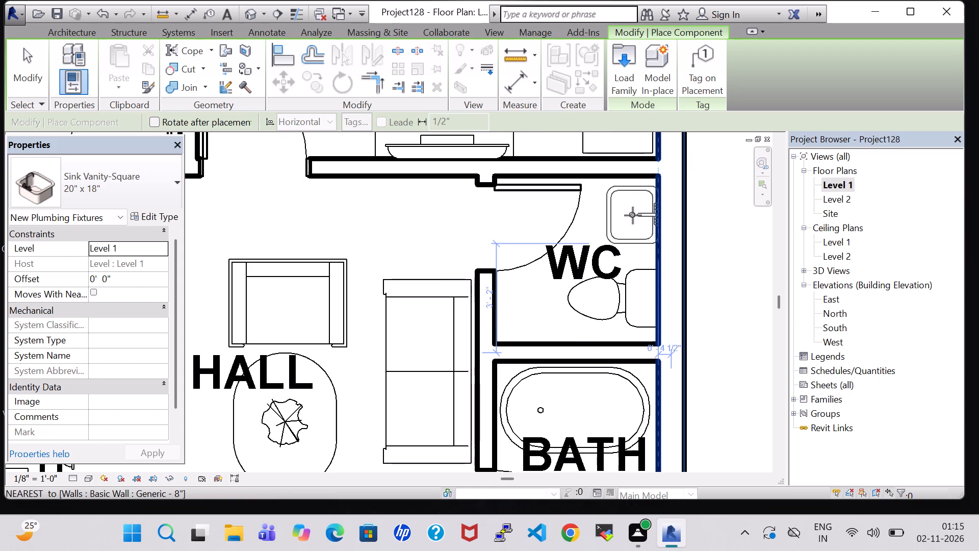
{"action": "left_click", "coordinate": [633, 215]}
{"action": "key", "text": "Escape"}
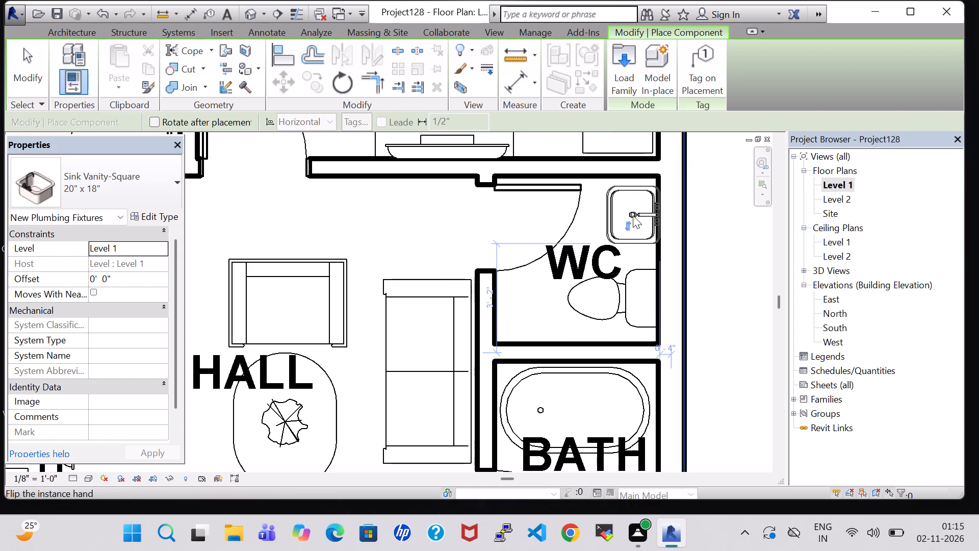
{"action": "key", "text": "Escape"}
{"action": "left_click", "coordinate": [611, 207]}
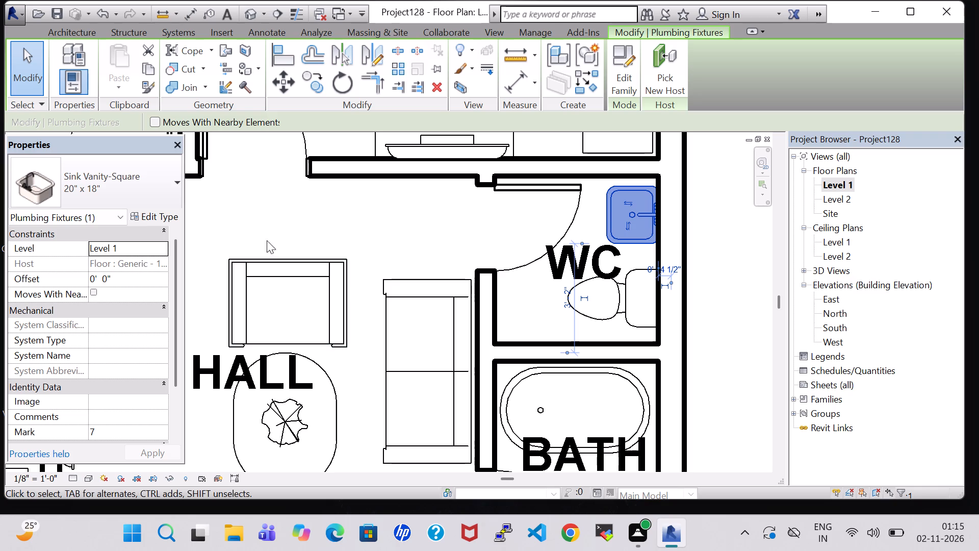
{"action": "double_click", "coordinate": [275, 213]}
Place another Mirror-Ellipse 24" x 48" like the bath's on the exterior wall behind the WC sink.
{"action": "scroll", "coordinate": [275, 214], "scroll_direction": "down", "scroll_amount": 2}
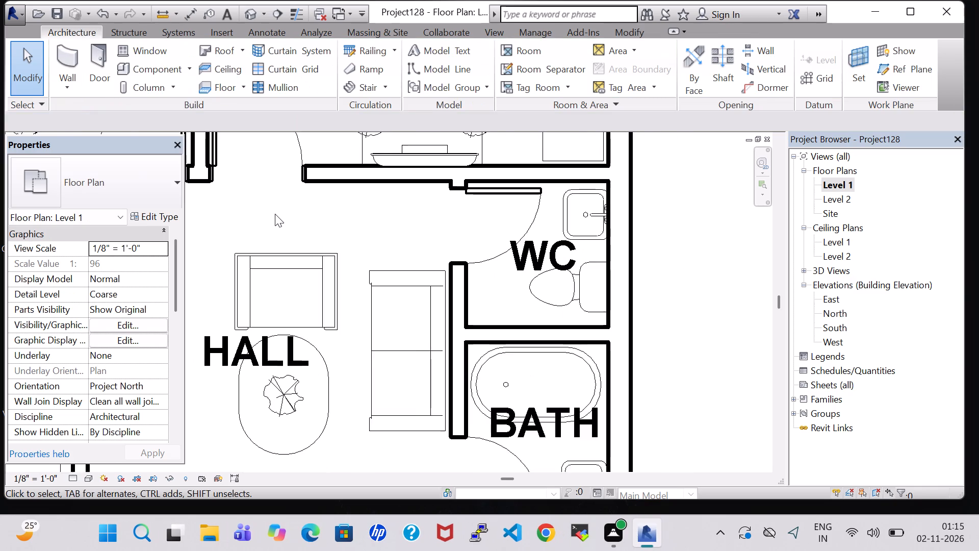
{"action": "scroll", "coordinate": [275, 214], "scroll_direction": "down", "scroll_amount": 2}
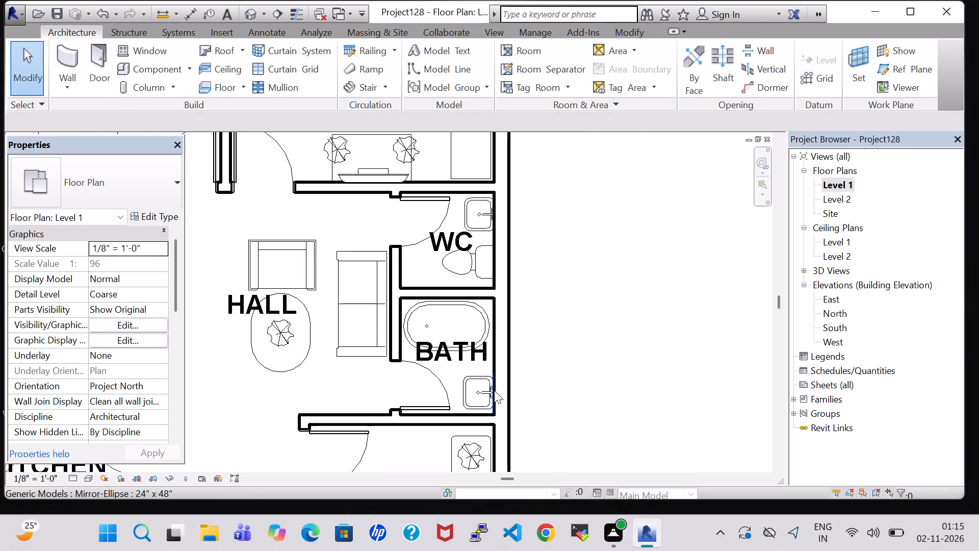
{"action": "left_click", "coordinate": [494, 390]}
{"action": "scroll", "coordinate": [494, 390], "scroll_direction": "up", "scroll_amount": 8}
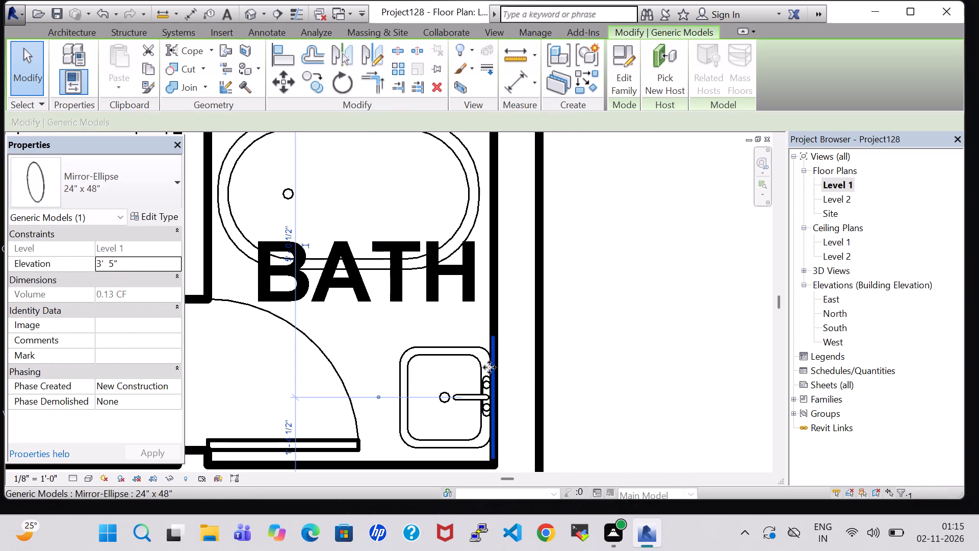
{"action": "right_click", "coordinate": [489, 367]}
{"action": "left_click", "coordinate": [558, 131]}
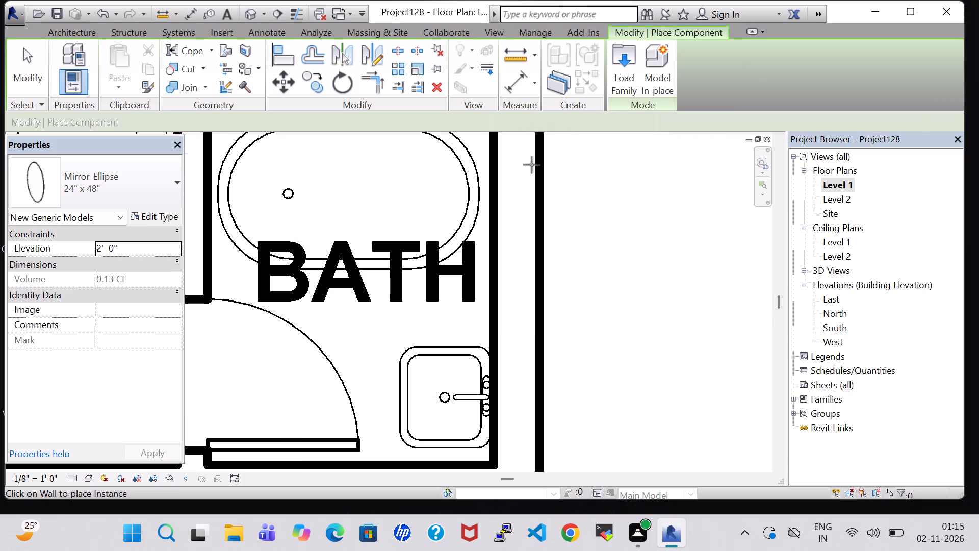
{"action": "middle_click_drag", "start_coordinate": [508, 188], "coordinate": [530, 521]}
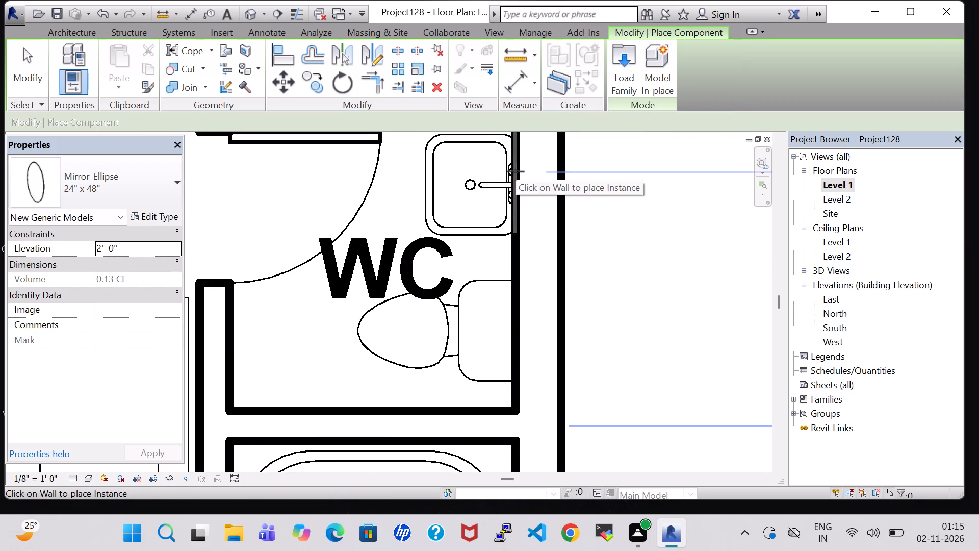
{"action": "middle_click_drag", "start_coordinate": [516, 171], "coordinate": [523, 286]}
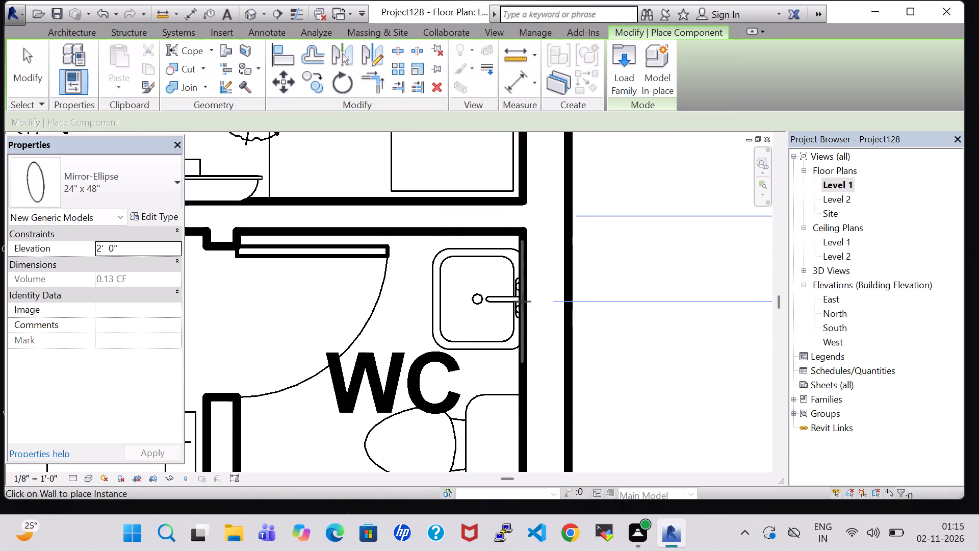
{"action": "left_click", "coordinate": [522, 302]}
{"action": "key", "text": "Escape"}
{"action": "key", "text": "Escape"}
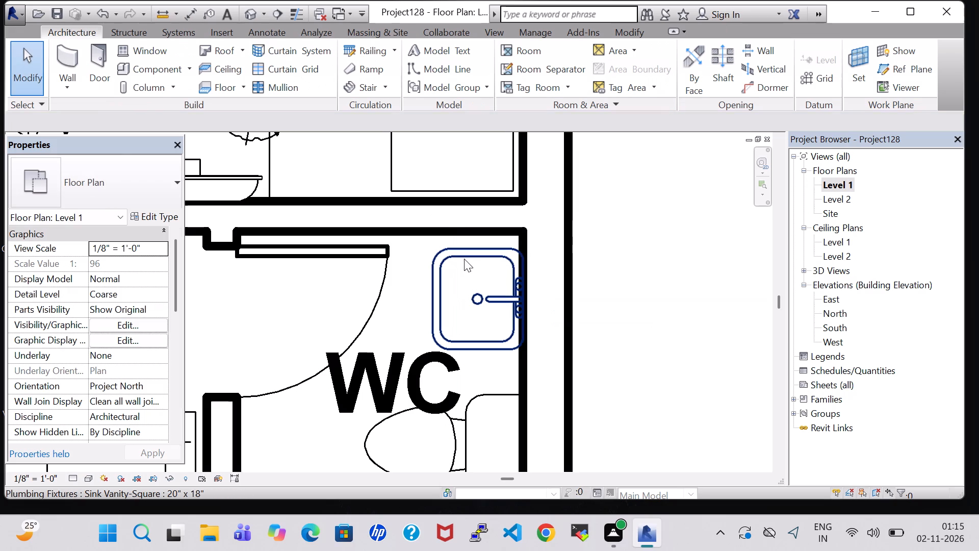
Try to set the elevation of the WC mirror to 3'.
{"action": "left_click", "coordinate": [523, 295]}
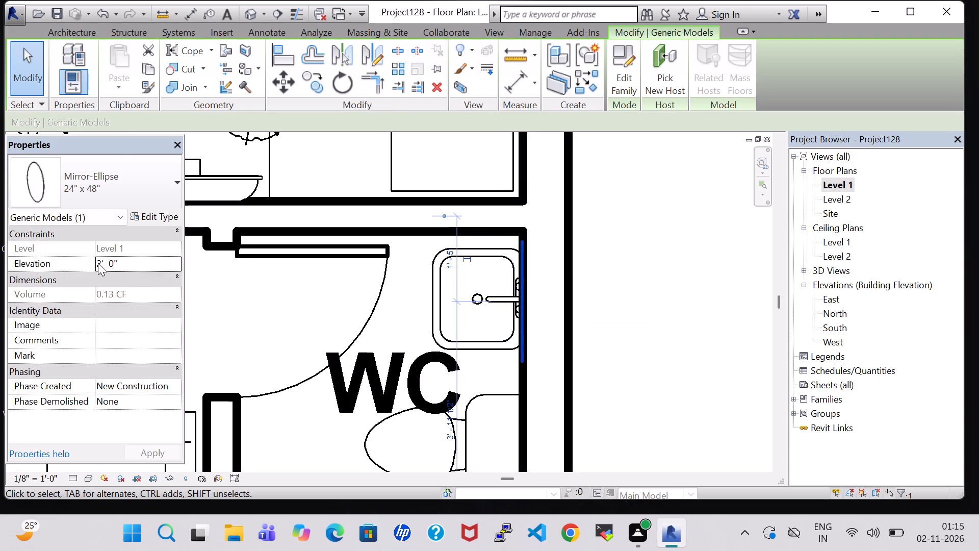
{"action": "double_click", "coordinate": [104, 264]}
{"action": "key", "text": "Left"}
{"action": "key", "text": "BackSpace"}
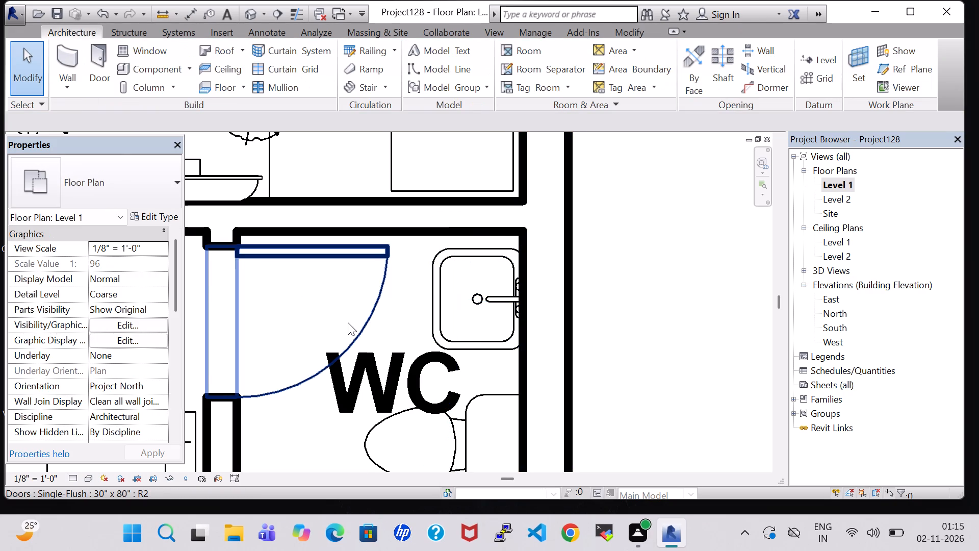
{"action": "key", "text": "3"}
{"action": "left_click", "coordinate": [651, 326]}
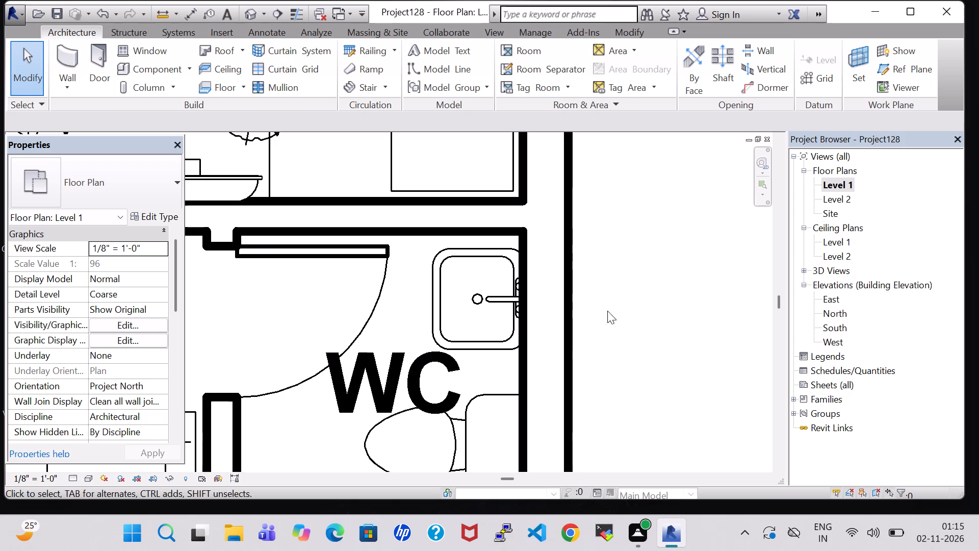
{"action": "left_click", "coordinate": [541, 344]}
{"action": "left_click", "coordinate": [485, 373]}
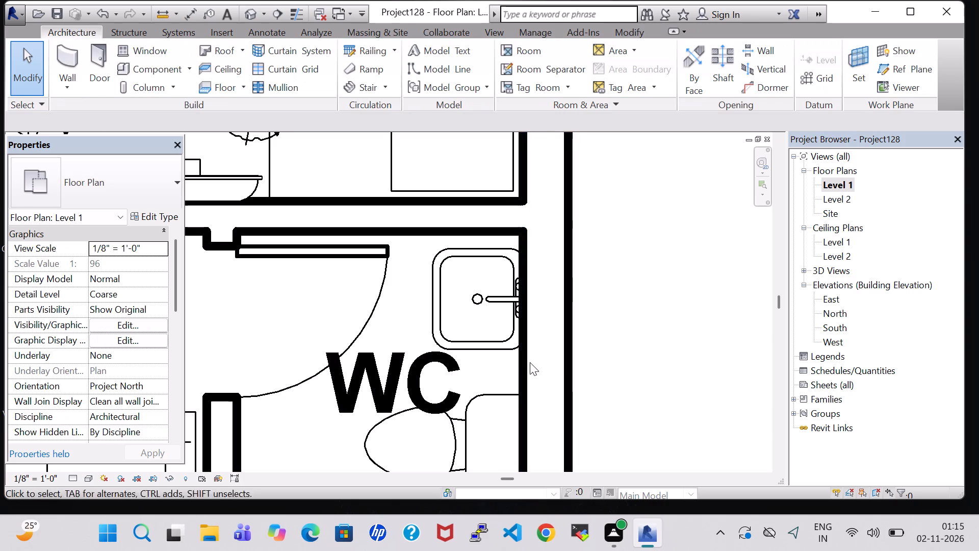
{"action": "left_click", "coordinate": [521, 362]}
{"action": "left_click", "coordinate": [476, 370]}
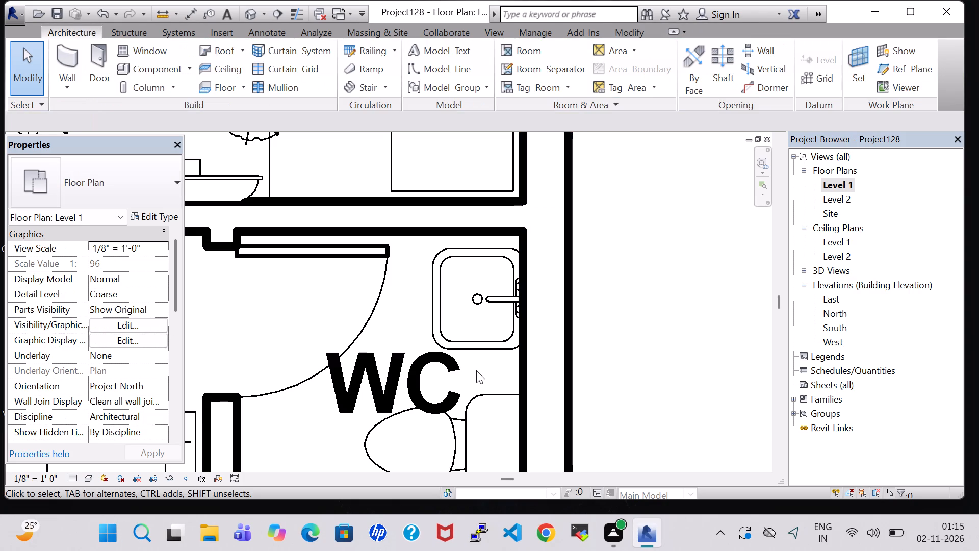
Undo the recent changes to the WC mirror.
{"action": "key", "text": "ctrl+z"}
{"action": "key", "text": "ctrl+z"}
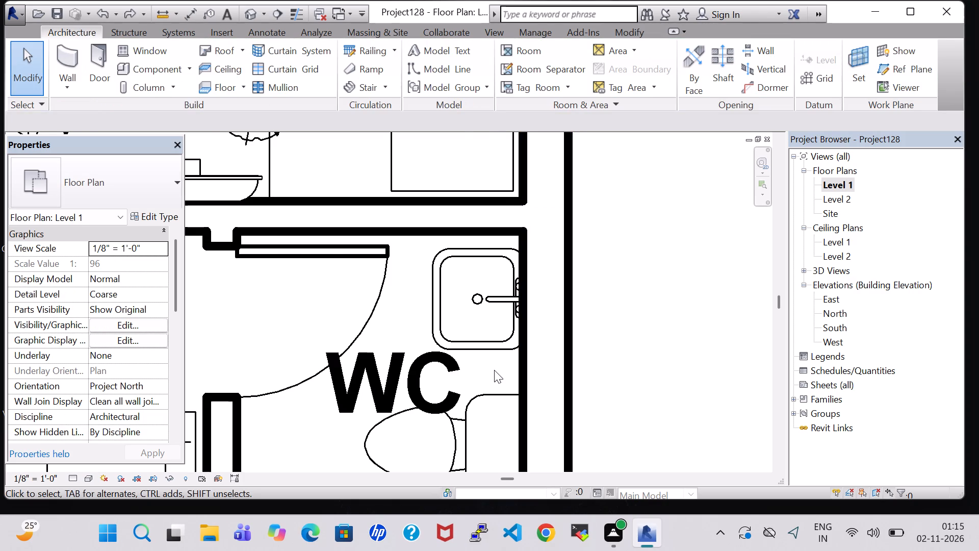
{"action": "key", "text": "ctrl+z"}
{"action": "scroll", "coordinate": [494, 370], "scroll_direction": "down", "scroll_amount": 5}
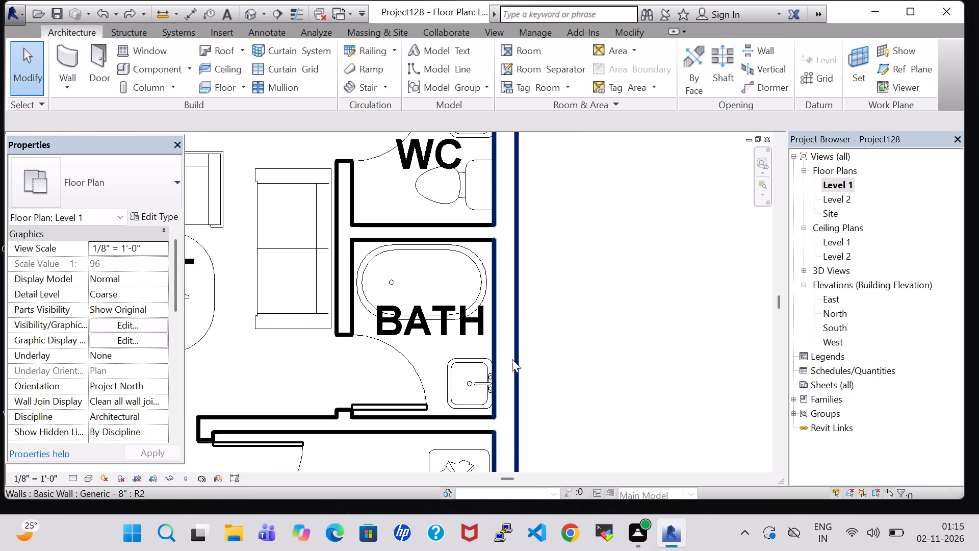
Place another Mirror-Ellipse 24" x 48" like the bath's on the wall behind the WC sink, centred on the sink.
{"action": "scroll", "coordinate": [498, 373], "scroll_direction": "down", "scroll_amount": 2}
{"action": "left_click", "coordinate": [495, 382]}
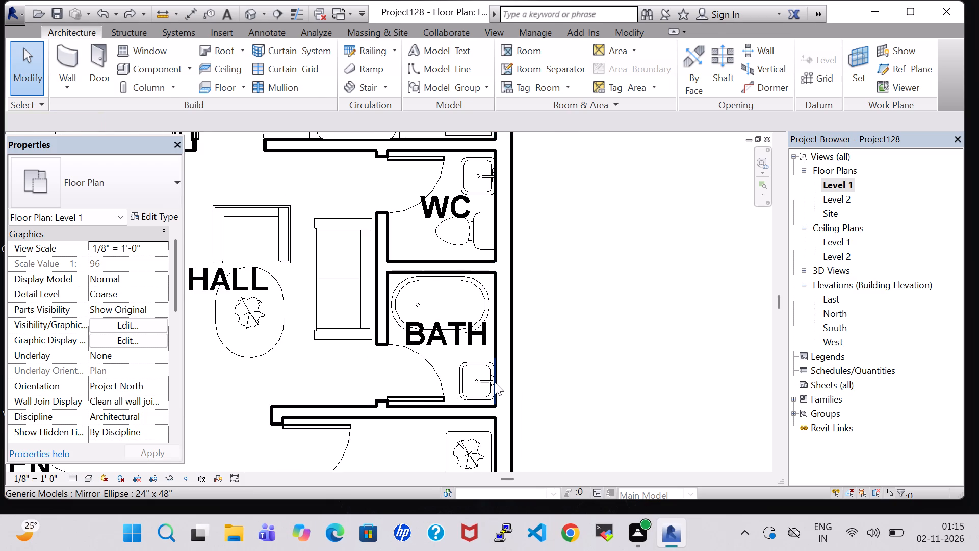
{"action": "right_click", "coordinate": [495, 382]}
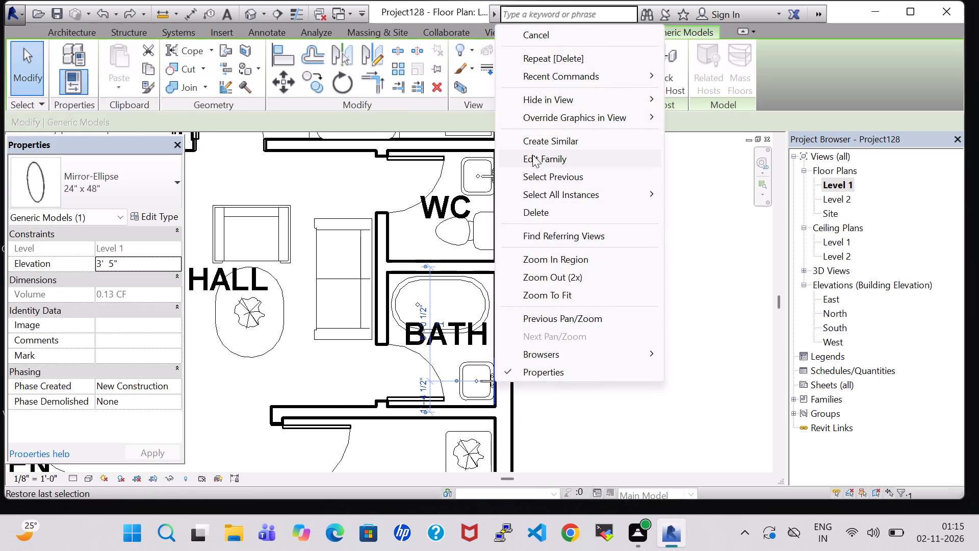
{"action": "left_click", "coordinate": [532, 144]}
{"action": "scroll", "coordinate": [507, 187], "scroll_direction": "up", "scroll_amount": 8}
{"action": "middle_click_drag", "start_coordinate": [507, 187], "coordinate": [535, 374]}
{"action": "scroll", "coordinate": [507, 187], "scroll_direction": "up", "scroll_amount": 1}
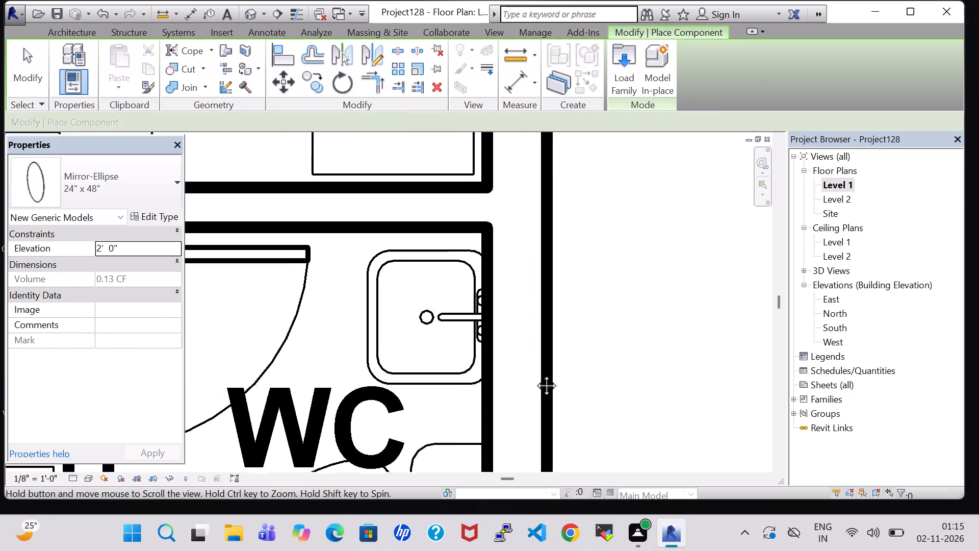
{"action": "middle_click_drag", "start_coordinate": [535, 374], "coordinate": [538, 387]}
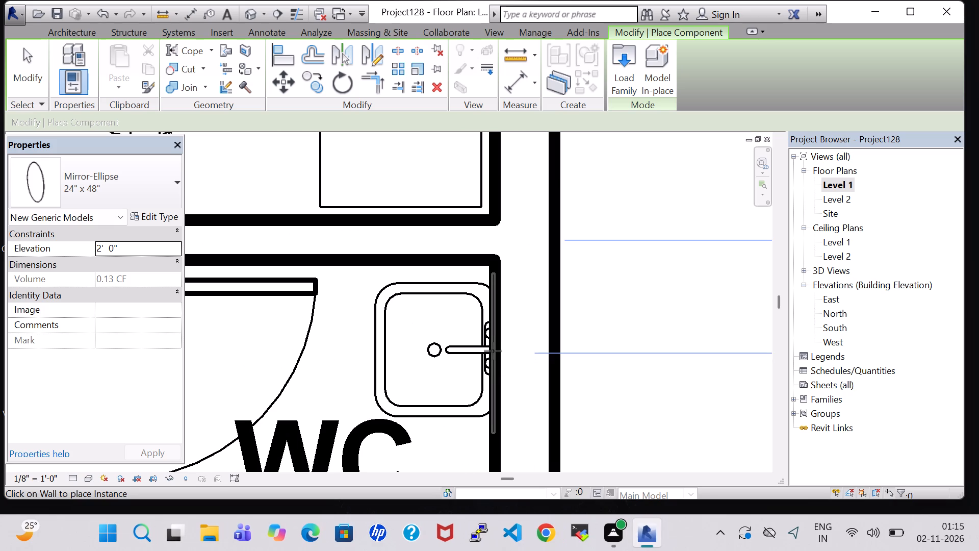
{"action": "left_click", "coordinate": [493, 351]}
{"action": "key", "text": "Escape"}
{"action": "key", "text": "Escape"}
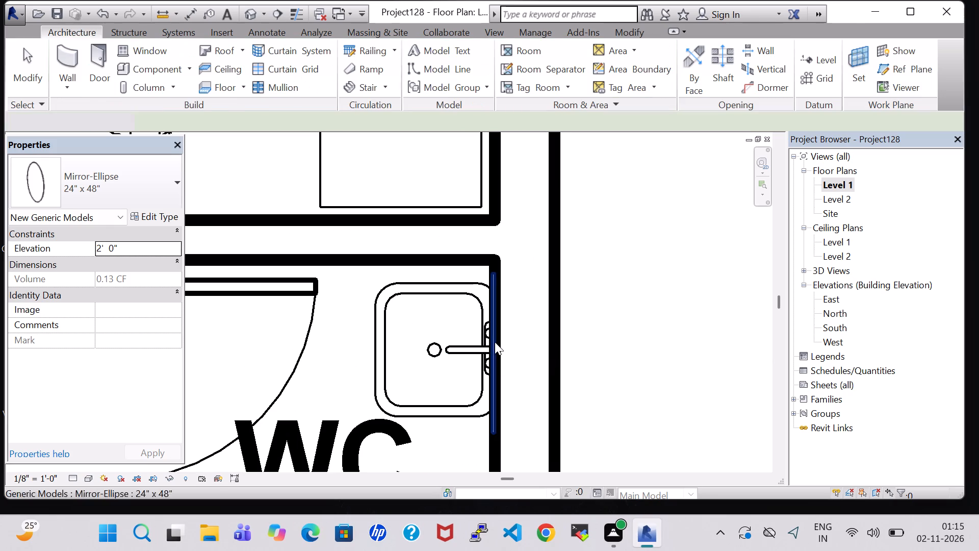
Set the new WC mirror's elevation to 3' 5".
{"action": "left_click", "coordinate": [493, 303]}
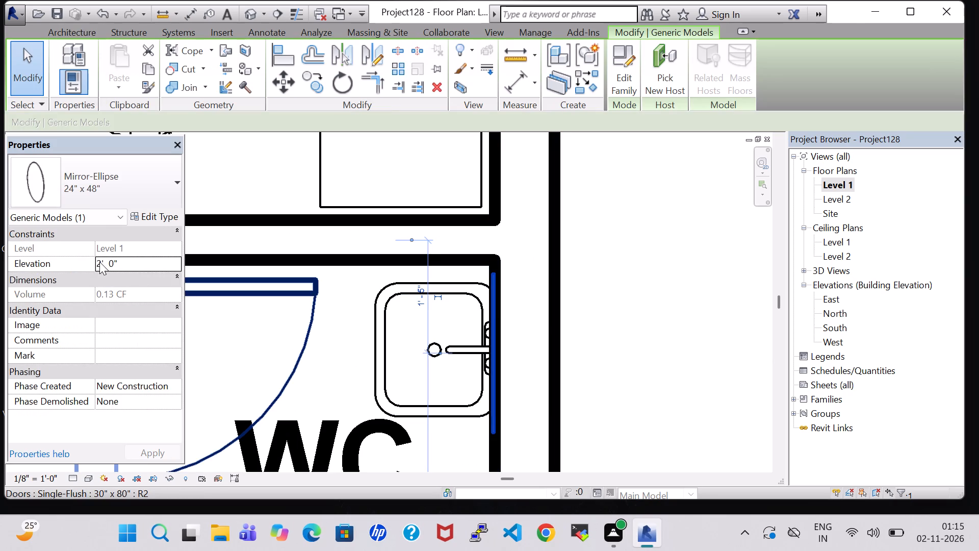
{"action": "double_click", "coordinate": [99, 262]}
{"action": "key", "text": "BackSpace"}
{"action": "key", "text": "3"}
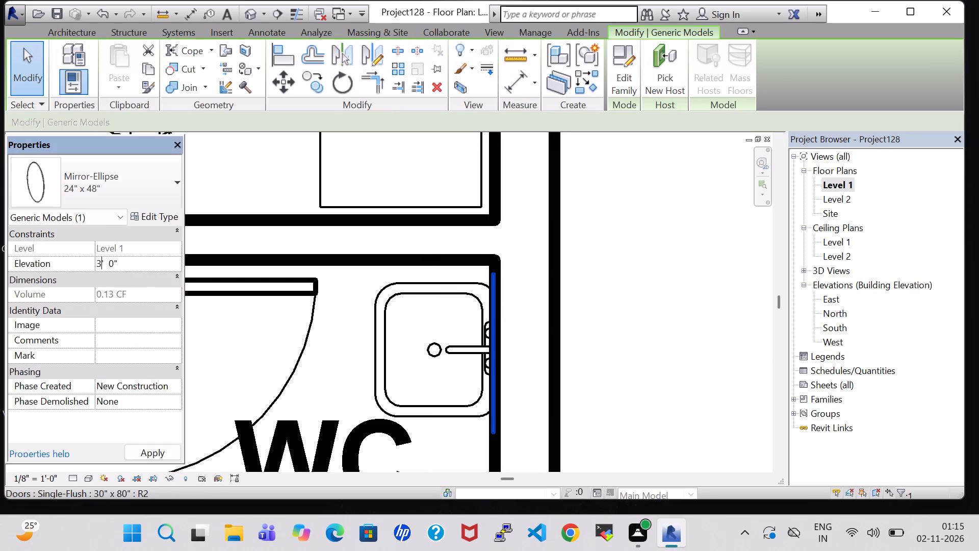
{"action": "left_click", "coordinate": [116, 266]}
{"action": "key", "text": "Left"}
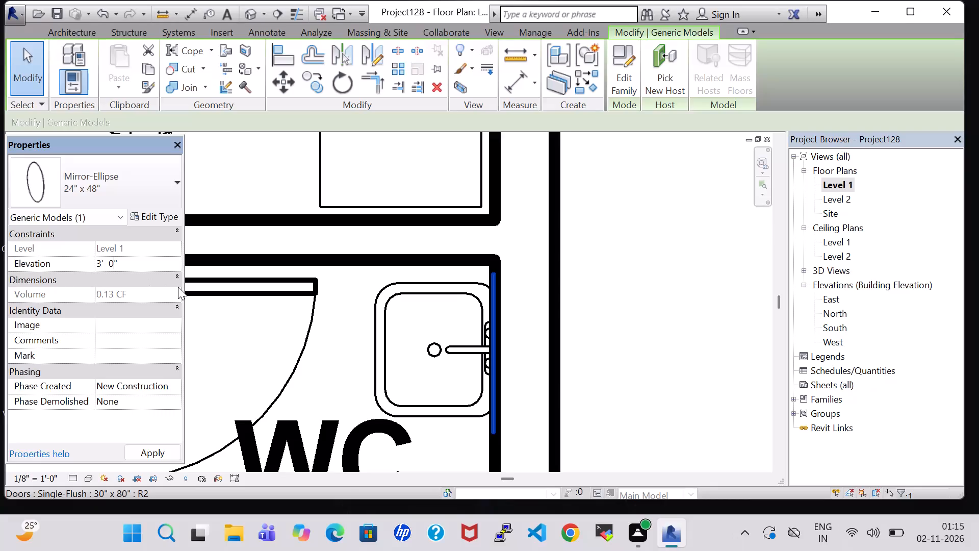
{"action": "key", "text": "BackSpace"}
{"action": "key", "text": "5"}
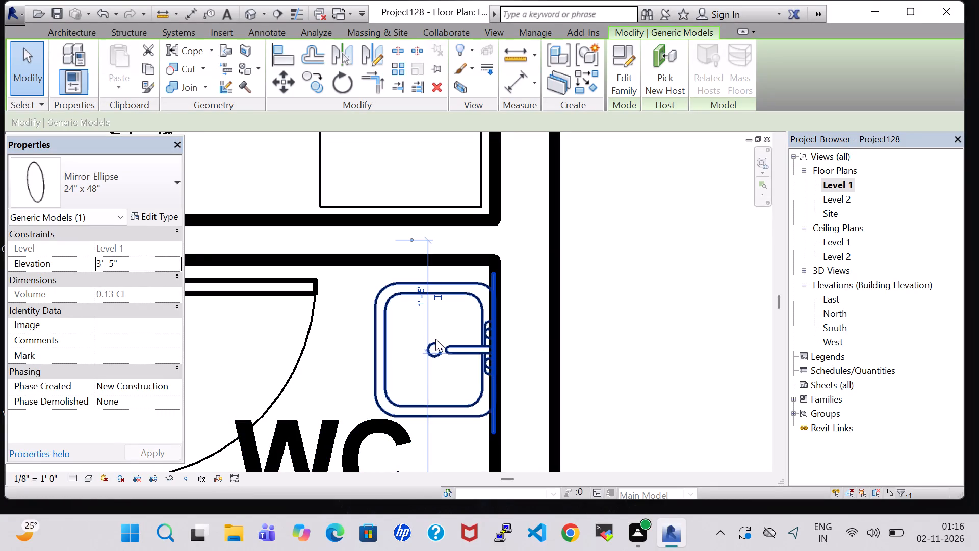
{"action": "left_click", "coordinate": [347, 319]}
Nudge the WC sink slightly toward the toilet to line it up with the mirror.
{"action": "left_click", "coordinate": [389, 305]}
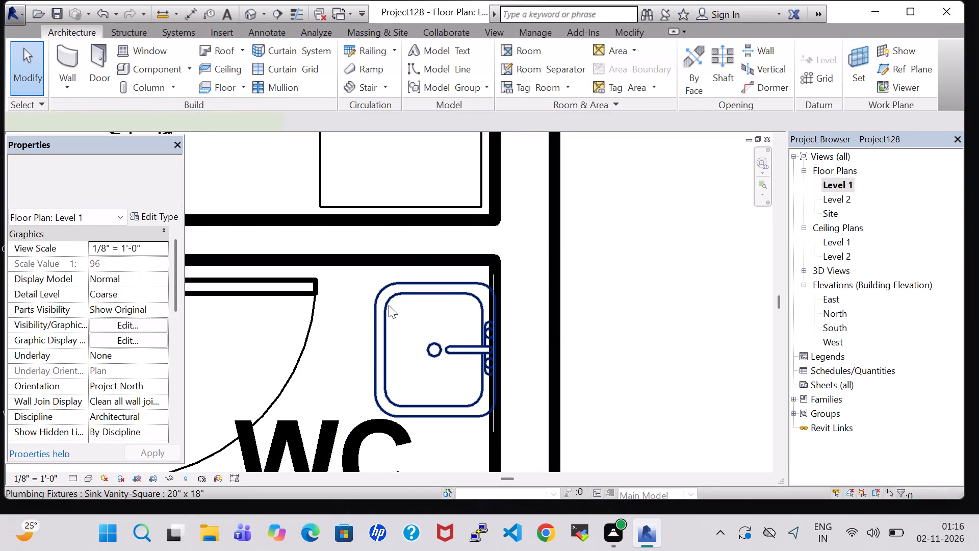
{"action": "key", "text": "Down"}
{"action": "key", "text": "Down"}
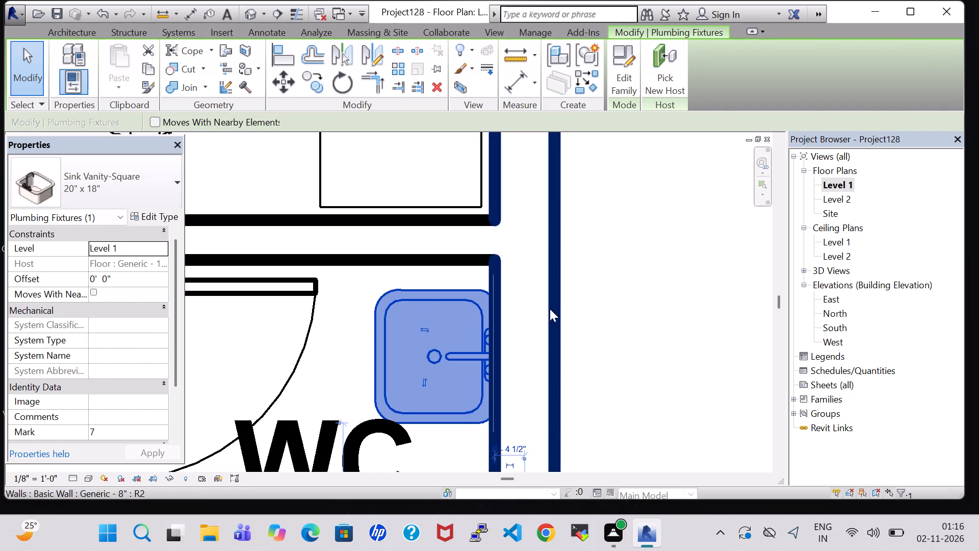
{"action": "left_click", "coordinate": [603, 305]}
{"action": "left_click", "coordinate": [493, 284]}
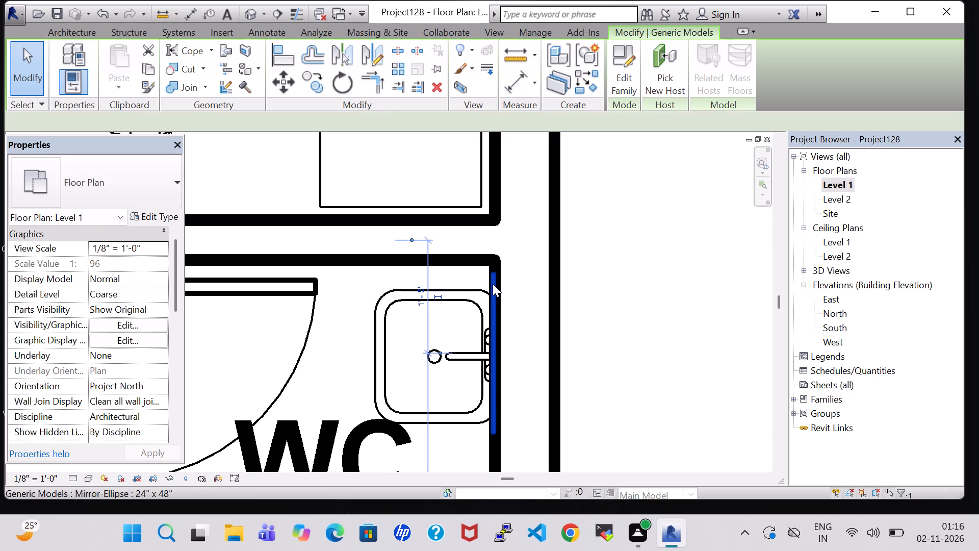
{"action": "left_click", "coordinate": [643, 285]}
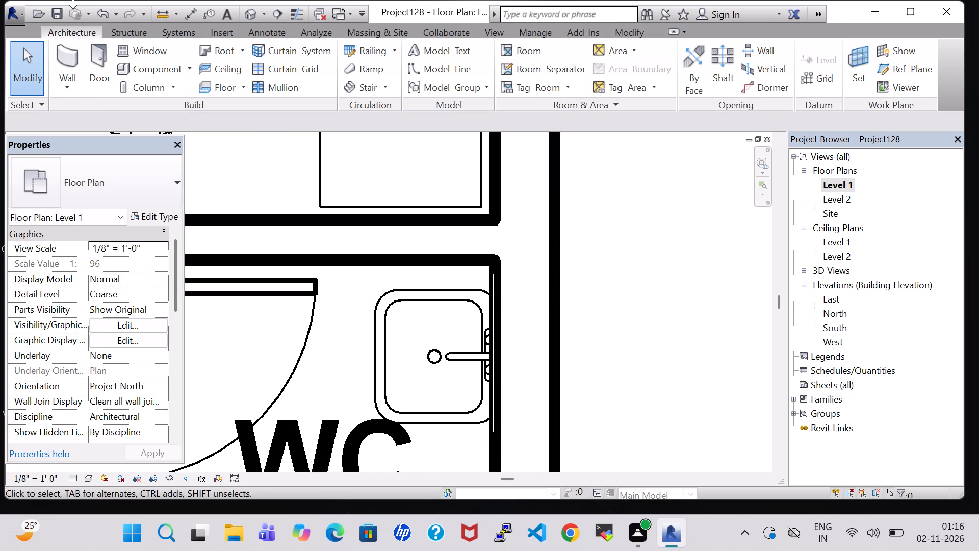
Examine the whole house in the 3D view, from the front and from a raised corner angle.
{"action": "left_click", "coordinate": [246, 19]}
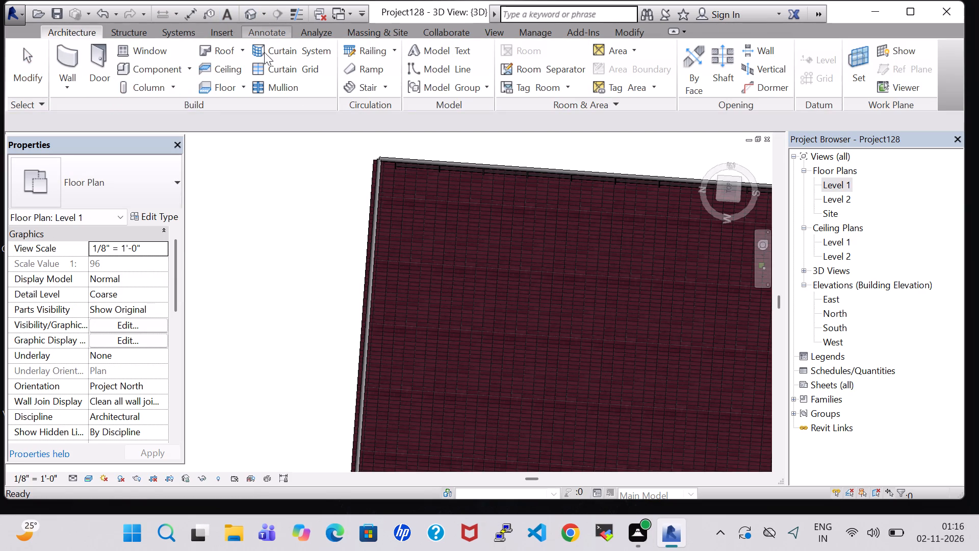
{"action": "left_click", "coordinate": [753, 194]}
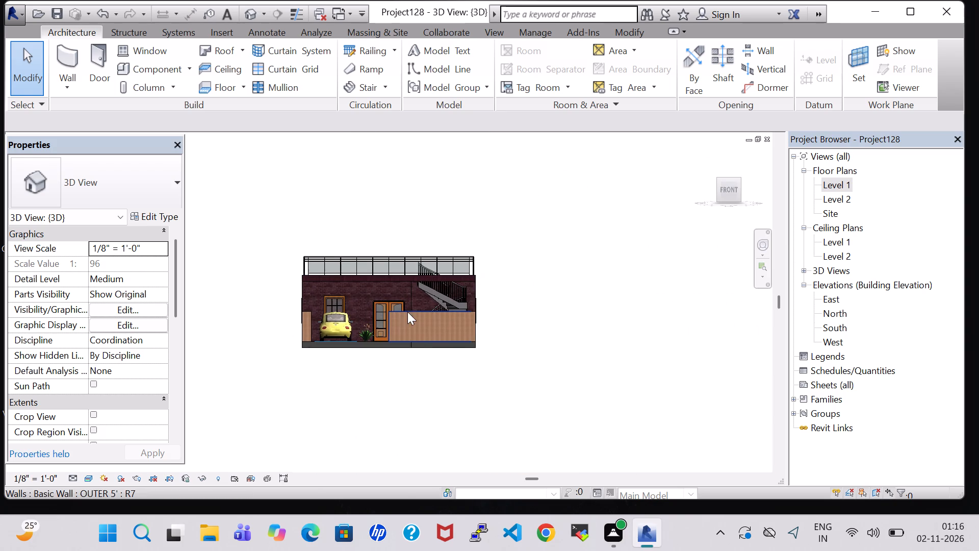
{"action": "scroll", "coordinate": [394, 311], "scroll_direction": "up", "scroll_amount": 6}
{"action": "middle_click_drag", "start_coordinate": [390, 218], "coordinate": [402, 224], "text": "shift"}
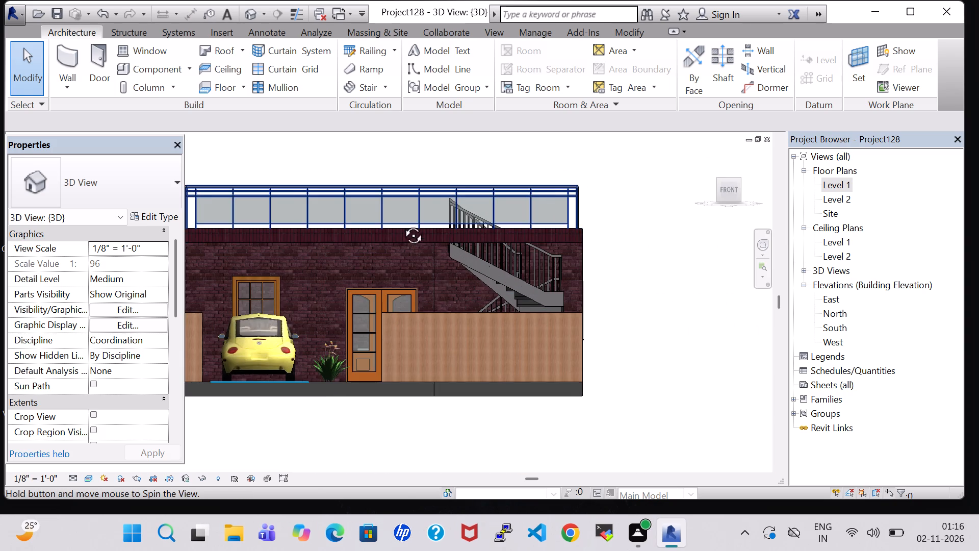
{"action": "middle_click_drag", "start_coordinate": [402, 224], "coordinate": [429, 277], "text": "shift"}
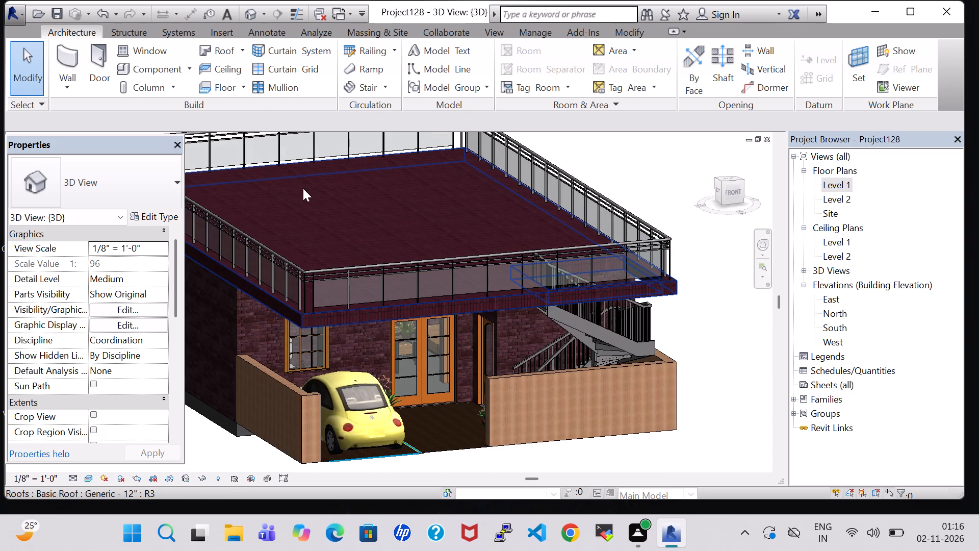
{"action": "scroll", "coordinate": [436, 239], "scroll_direction": "down", "scroll_amount": 1}
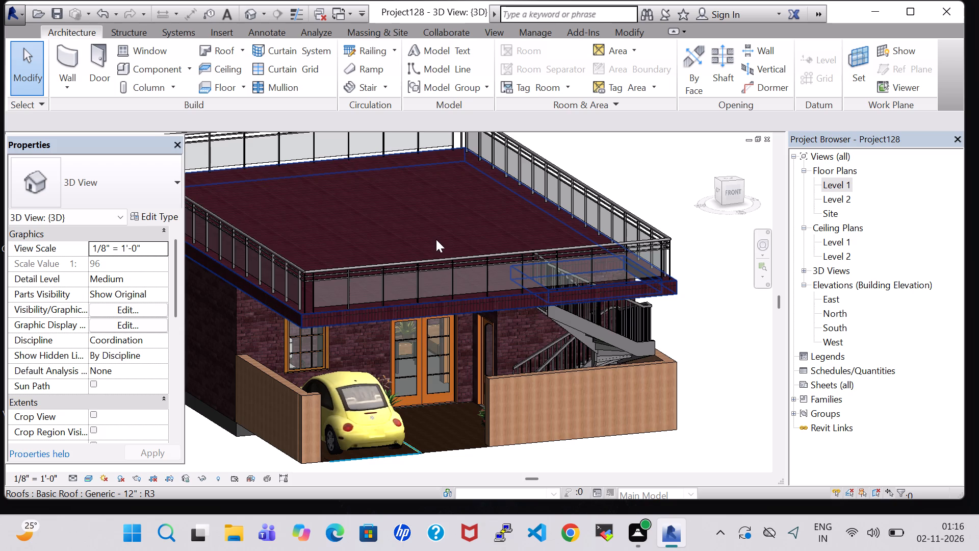
{"action": "scroll", "coordinate": [436, 239], "scroll_direction": "down", "scroll_amount": 2}
{"action": "middle_click_drag", "start_coordinate": [401, 226], "coordinate": [434, 241]}
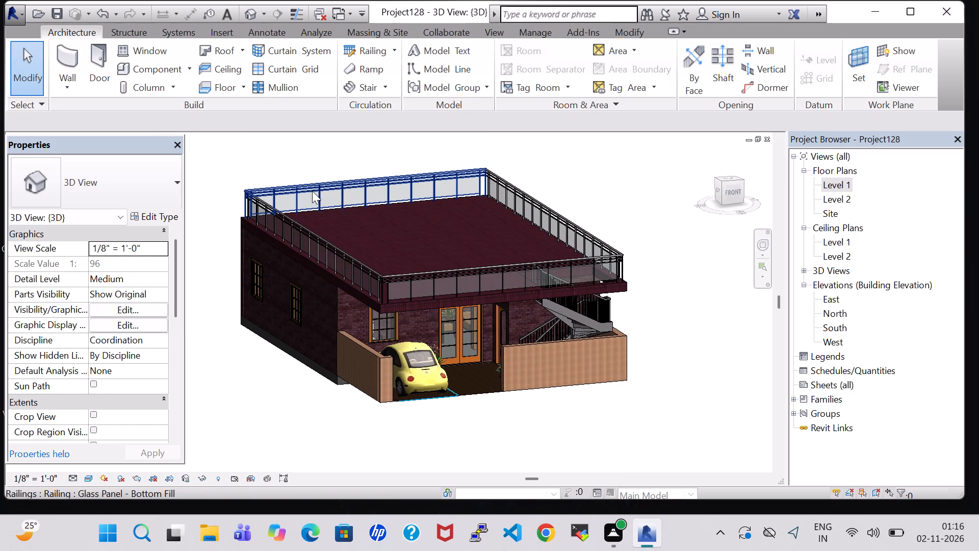
Save the project.
{"action": "left_click", "coordinate": [57, 11]}
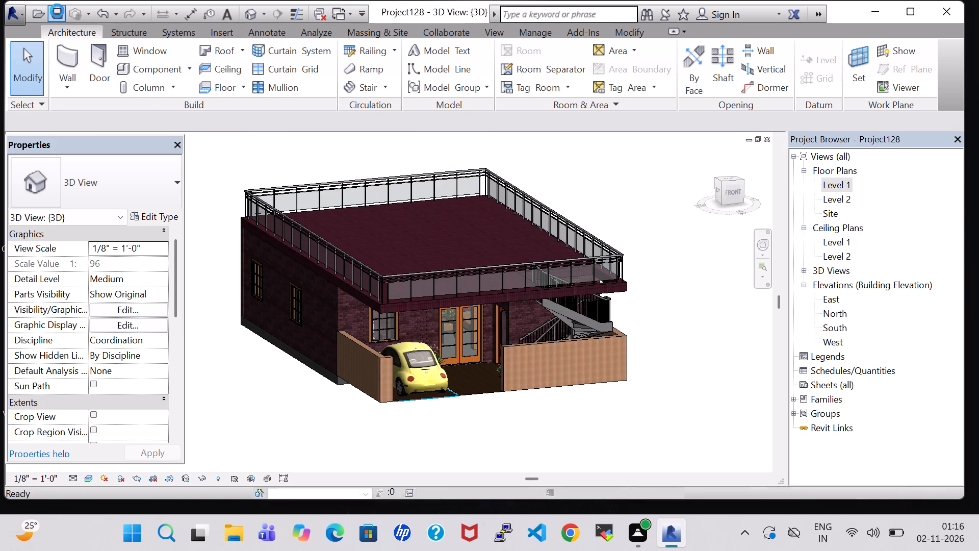
Export the model as an IFC 2x3 file named Project128 in the work folder.
{"action": "left_click", "coordinate": [21, 13]}
{"action": "left_click", "coordinate": [78, 262]}
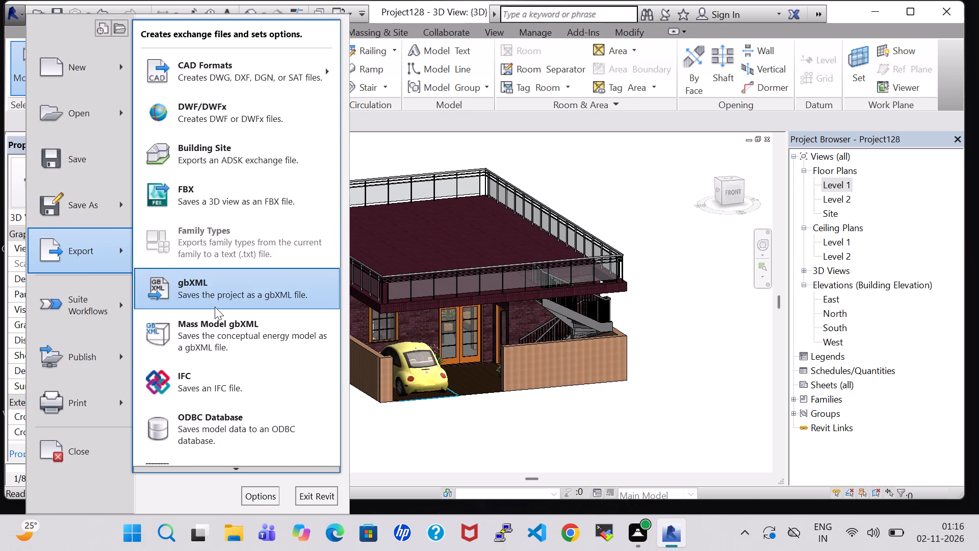
{"action": "left_click", "coordinate": [228, 369]}
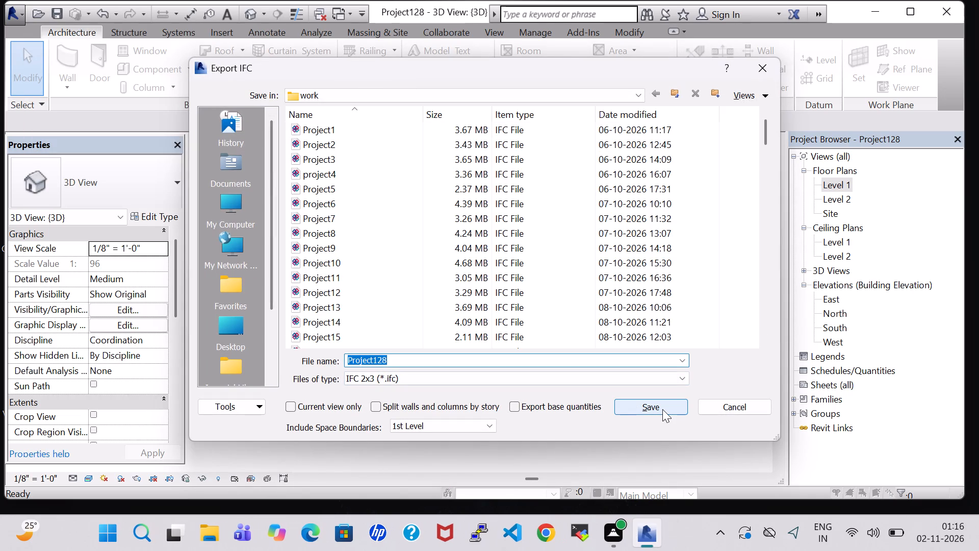
{"action": "double_click", "coordinate": [662, 409]}
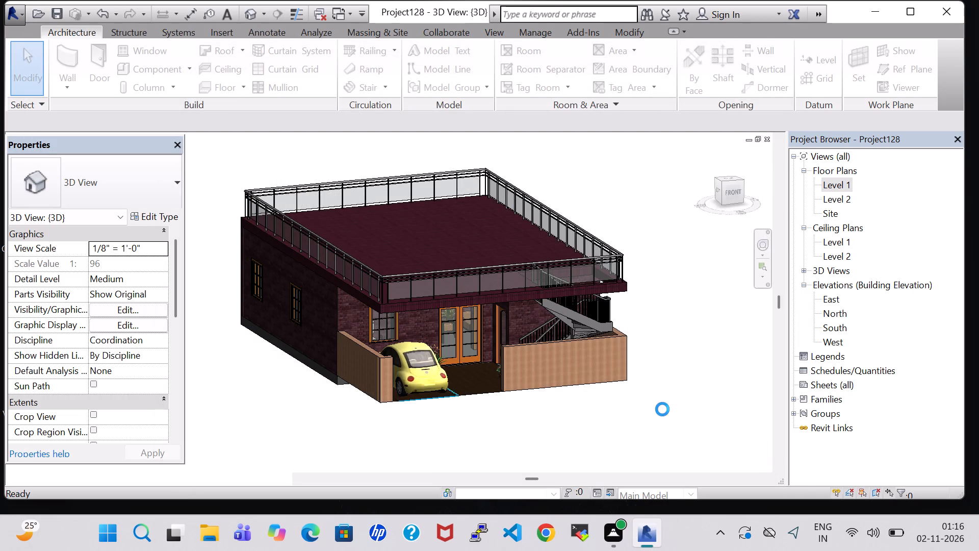